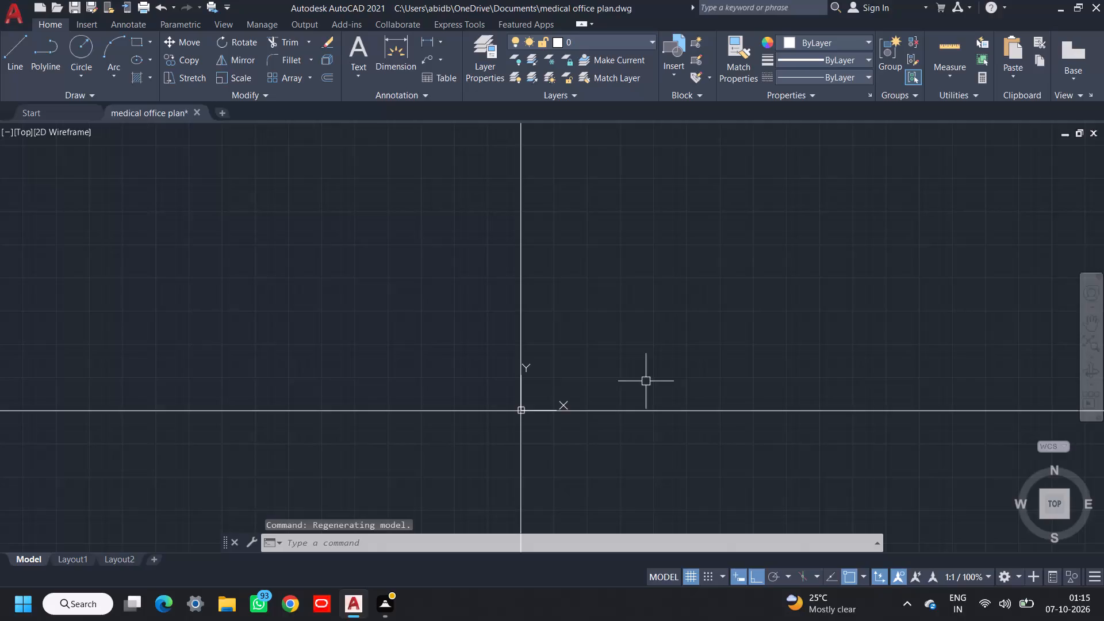
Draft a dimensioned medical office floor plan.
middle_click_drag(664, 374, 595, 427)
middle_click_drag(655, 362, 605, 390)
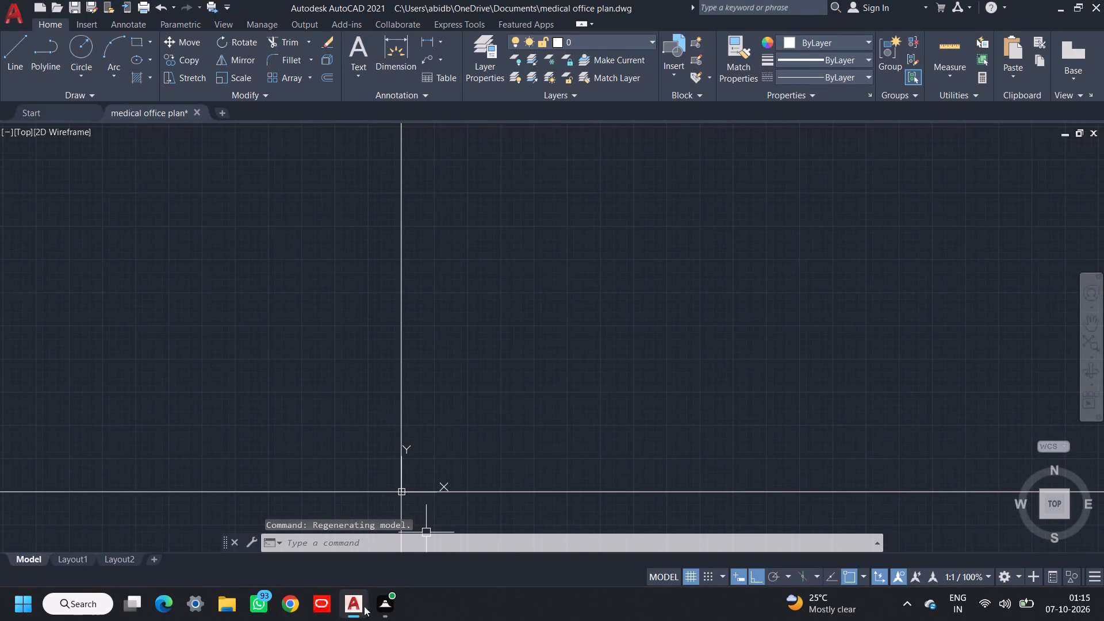
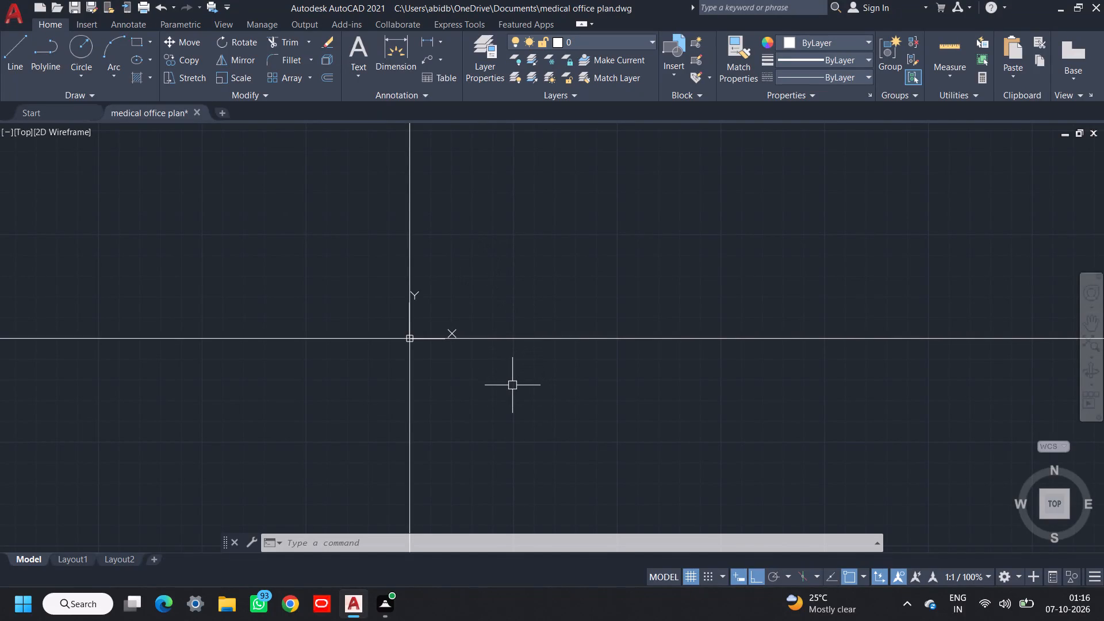
Offset the vertical line through the origin 50' to its right.
middle_click_drag(521, 382, 519, 374)
type("o")
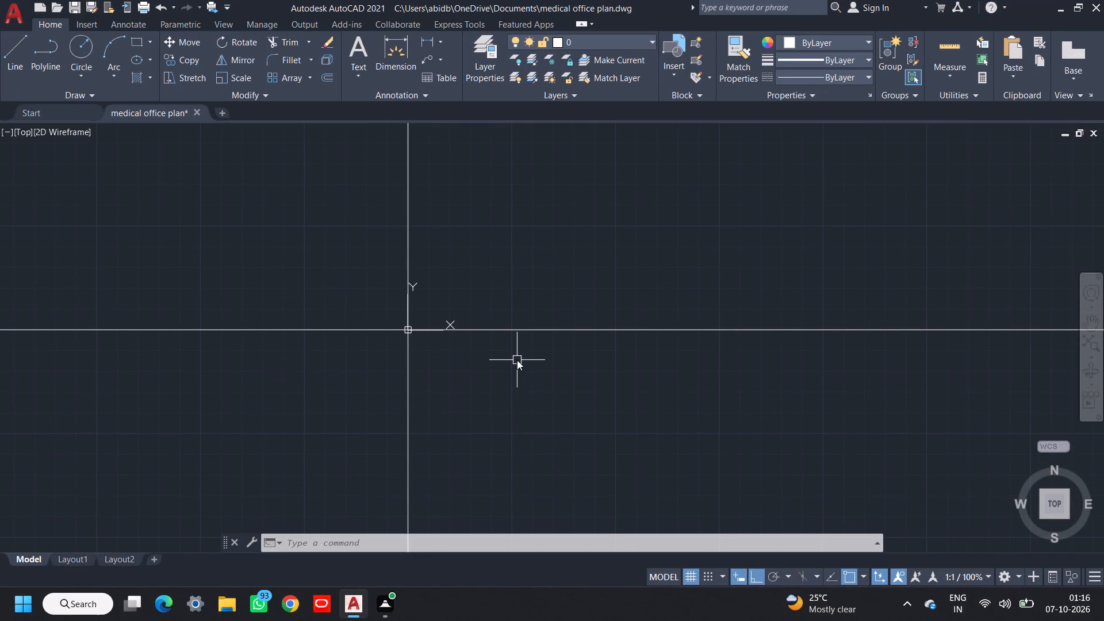
key("space")
key("space")
left_click(411, 251)
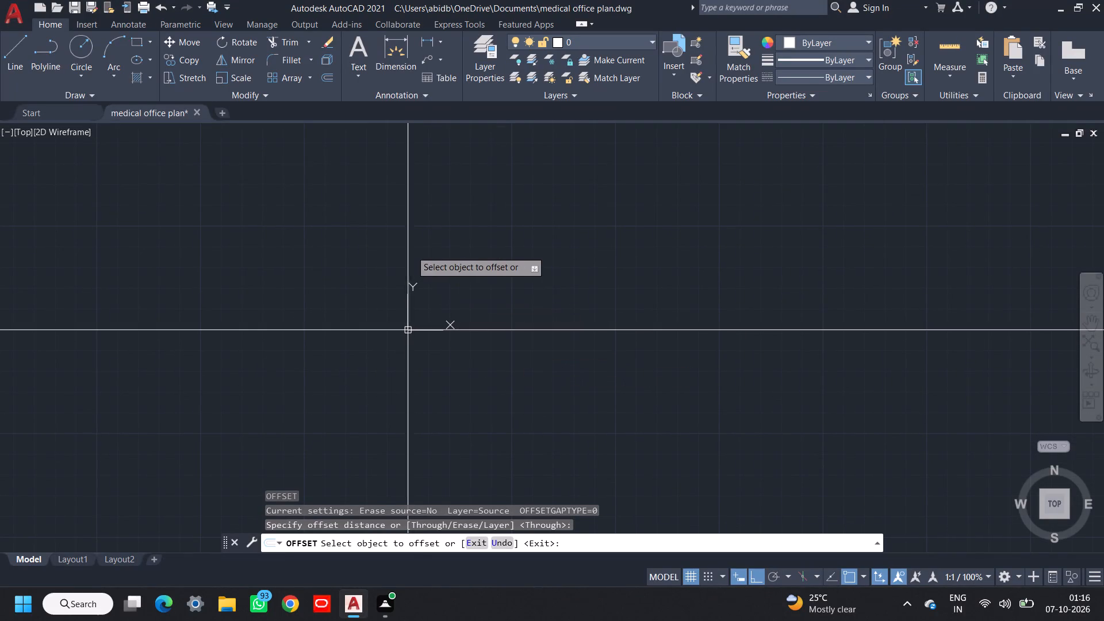
type("50'")
key("Return")
Offset the horizontal line through the origin 23'7.5" upward.
scroll(416, 317, "up", 4)
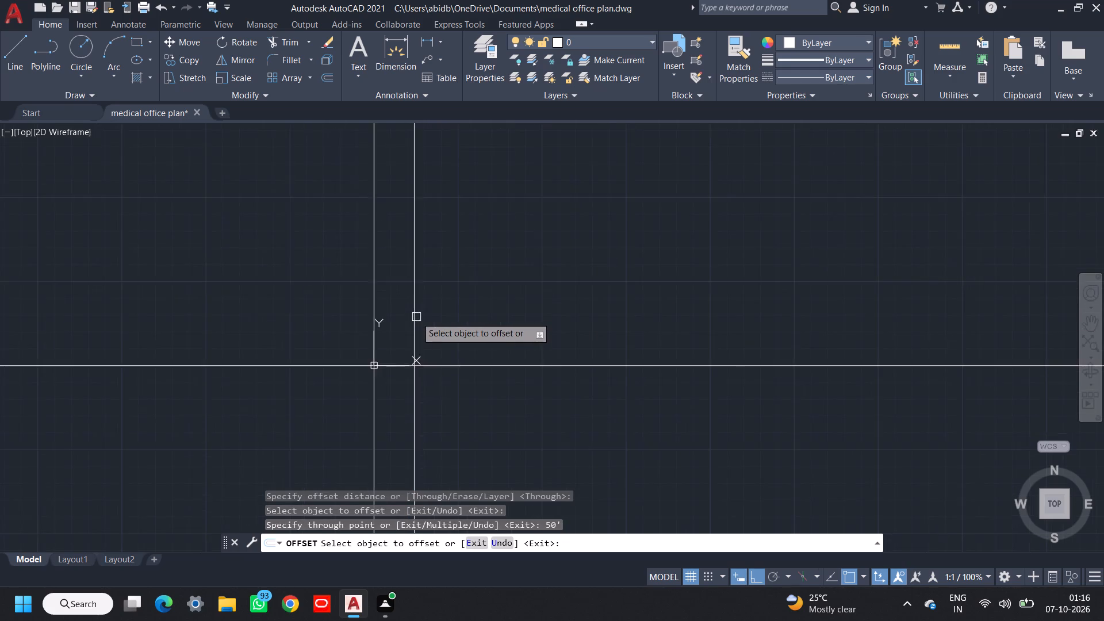
scroll(416, 317, "up", 2)
scroll(437, 367, "down", 1)
middle_click_drag(446, 365, 576, 315)
scroll(548, 410, "up", 2)
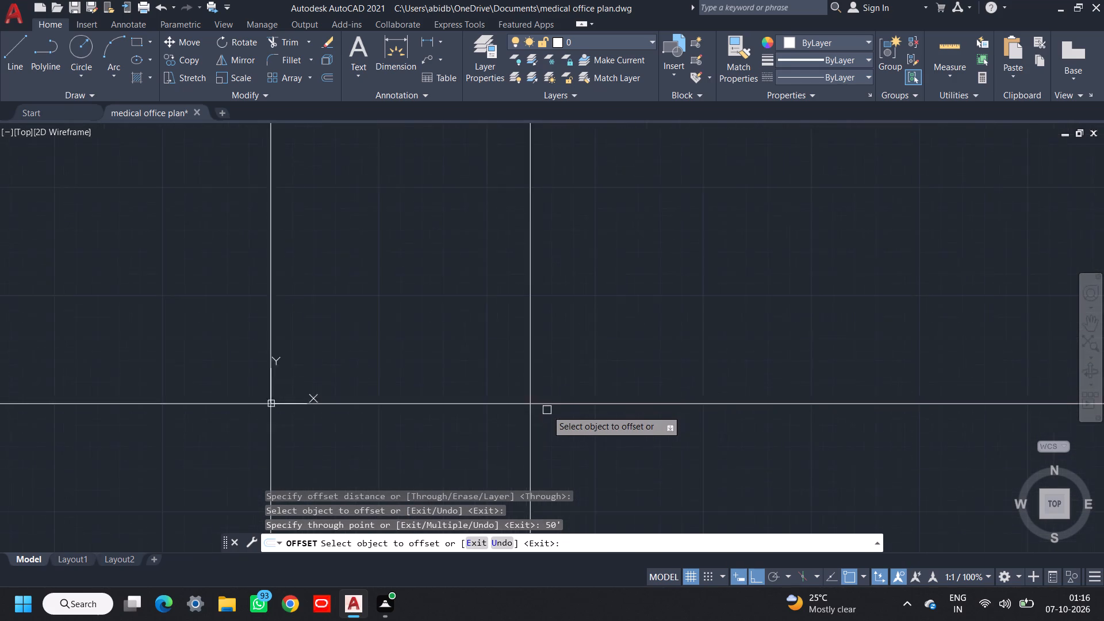
scroll(547, 410, "up", 1)
left_click(551, 402)
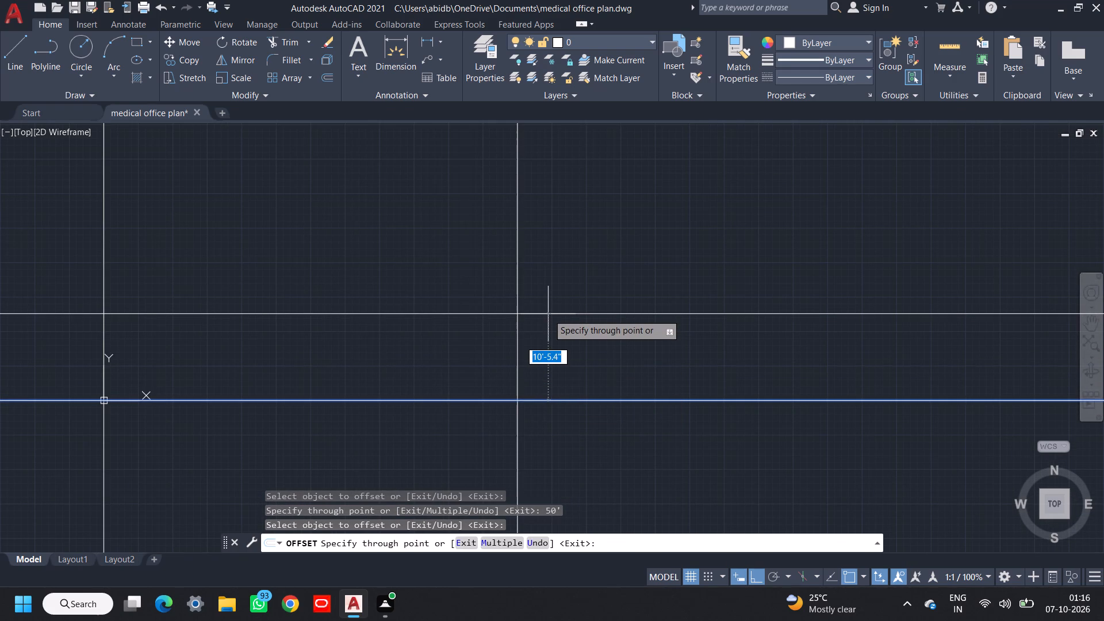
type("23'")
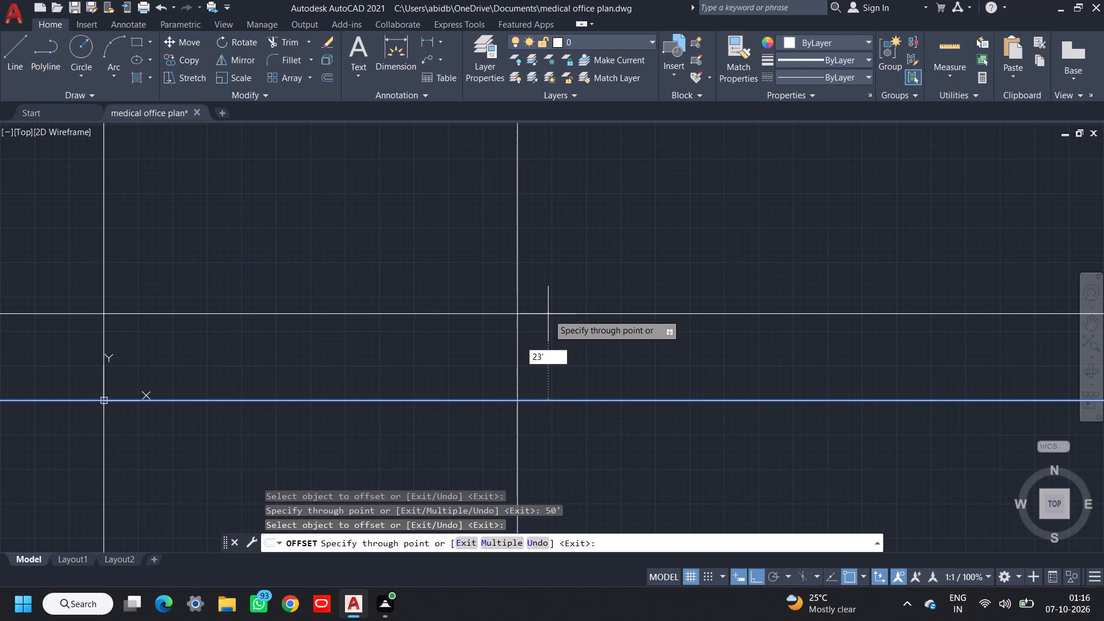
key("7")
type(".5\"")
key("Return")
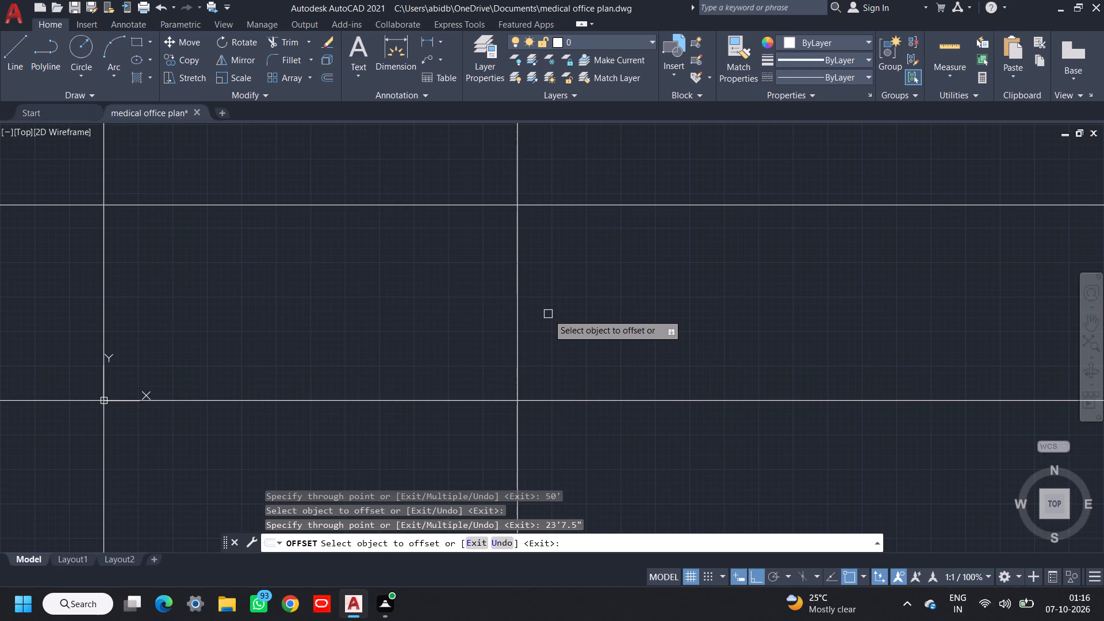
key("Escape")
Trim all line ends extending beyond the four intersections so that only the closed rectangular building outline remains.
type("tr")
key("space")
key("space")
scroll(548, 314, "down", 1)
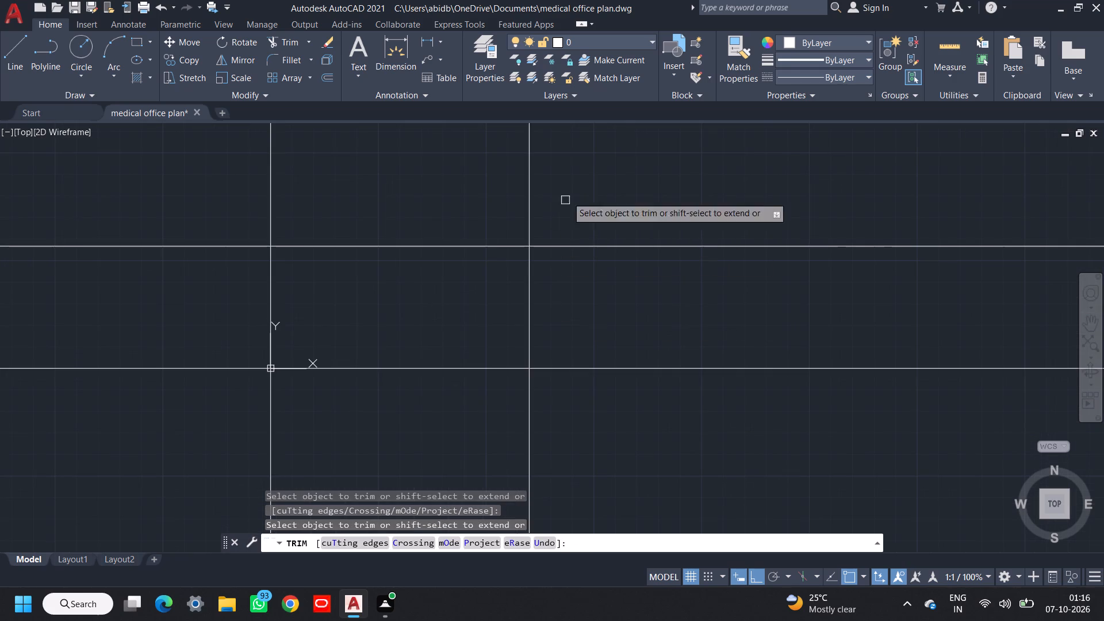
left_click(574, 177)
left_click(101, 192)
left_click(128, 186)
left_click(136, 468)
left_click(125, 438)
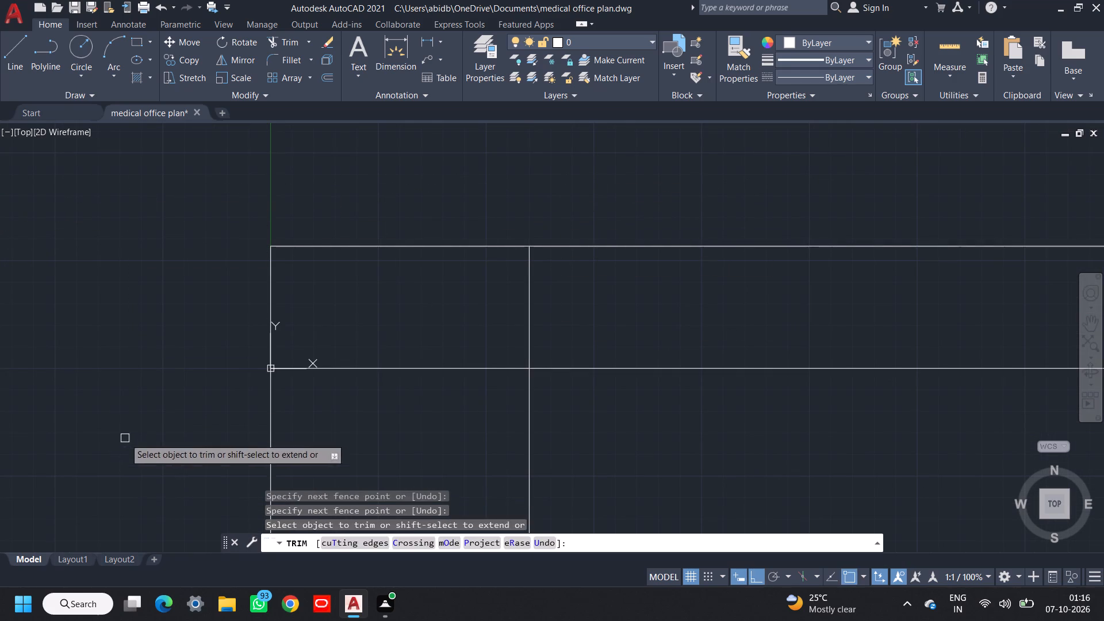
left_click(802, 453)
left_click(696, 462)
left_click(638, 191)
middle_click_drag(608, 323, 629, 323)
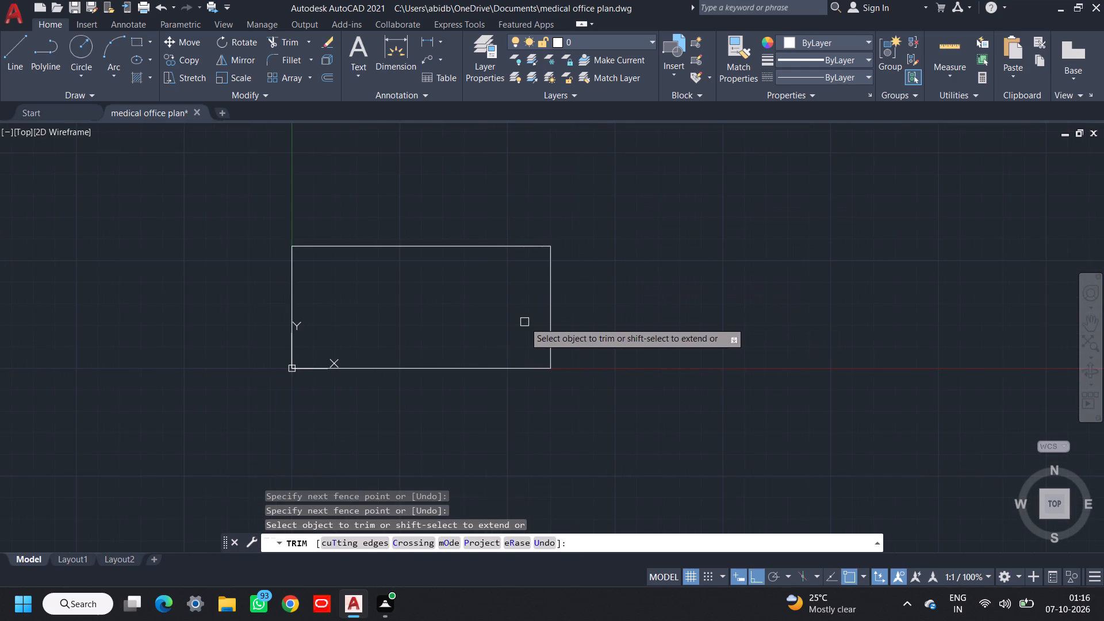
scroll(572, 329, "up", 1)
middle_click_drag(572, 329, 681, 336)
key("Escape")
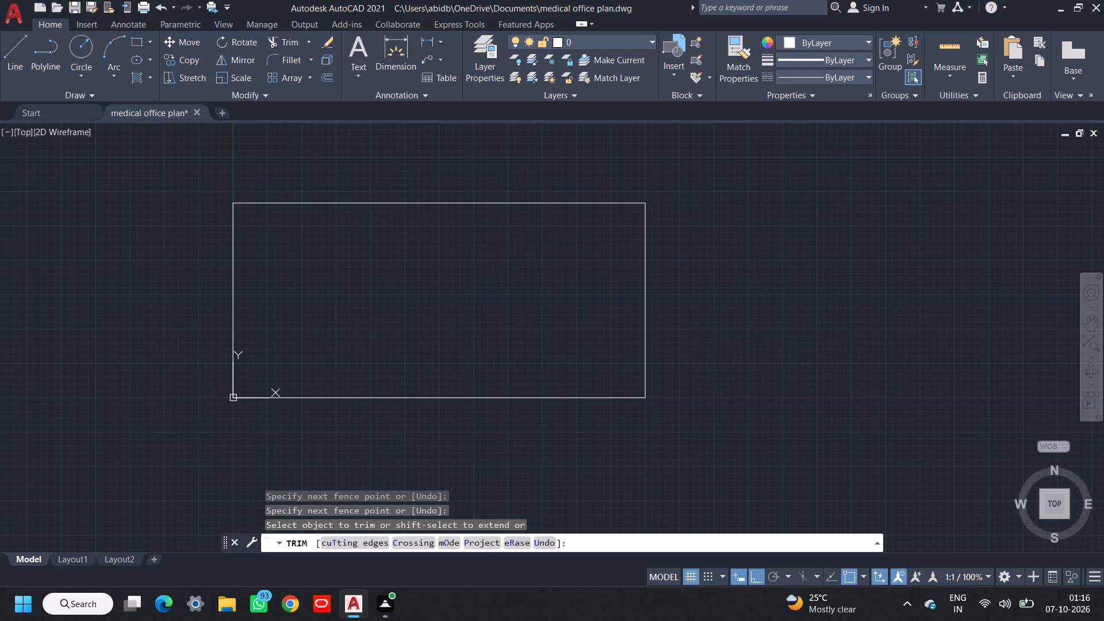
Offset all four sides of the building outline 9" inward to form the exterior walls.
key("o")
key("space")
key("space")
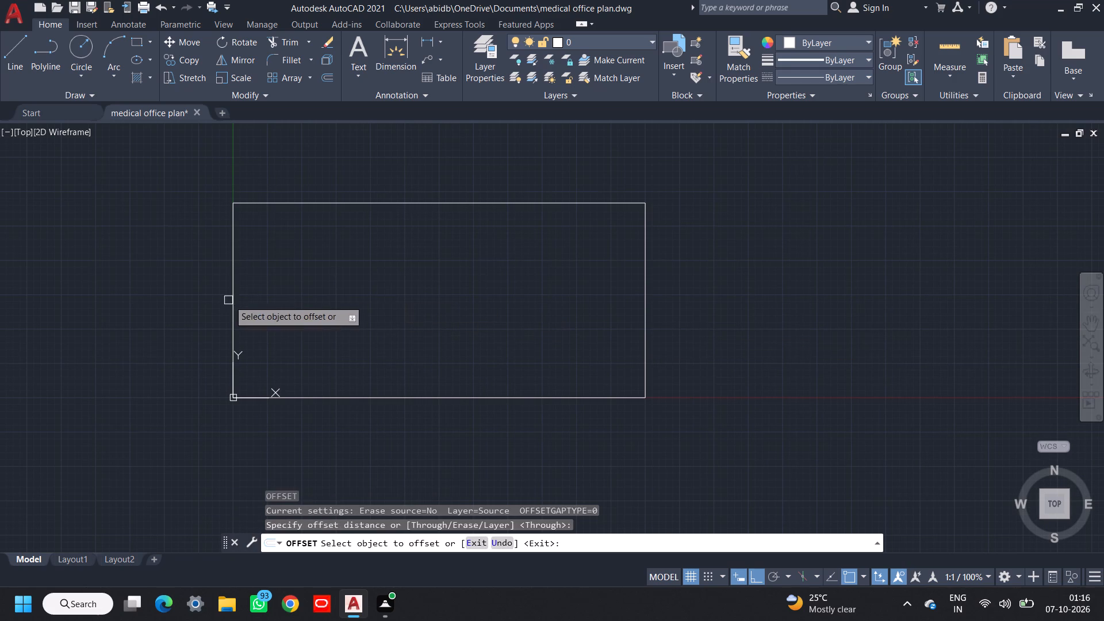
left_click(232, 302)
type("9\"")
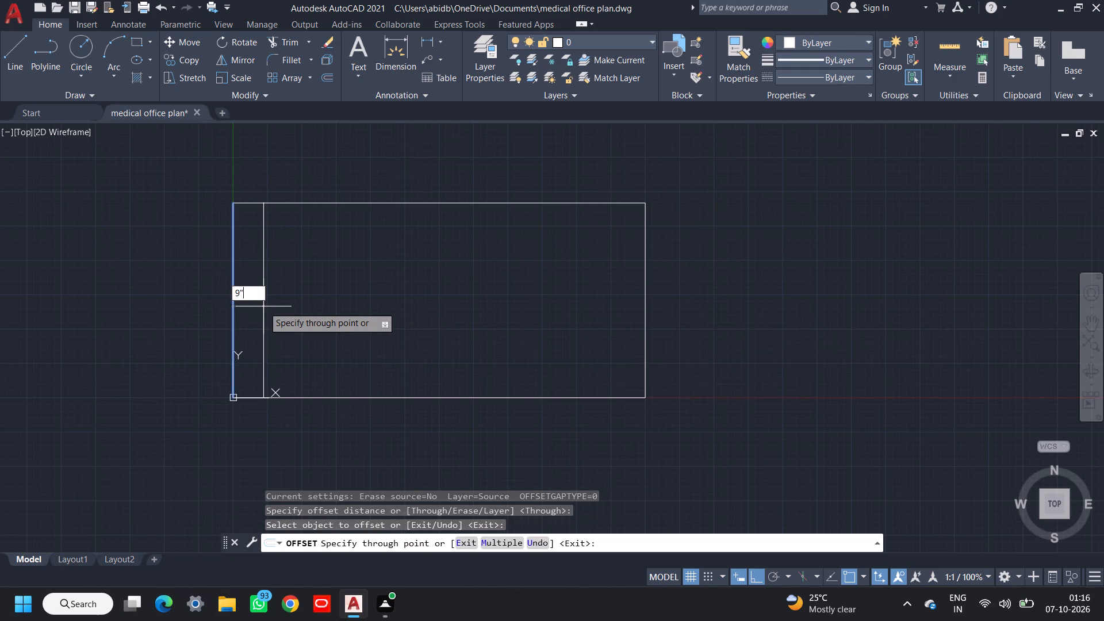
key("Return")
left_click(305, 204)
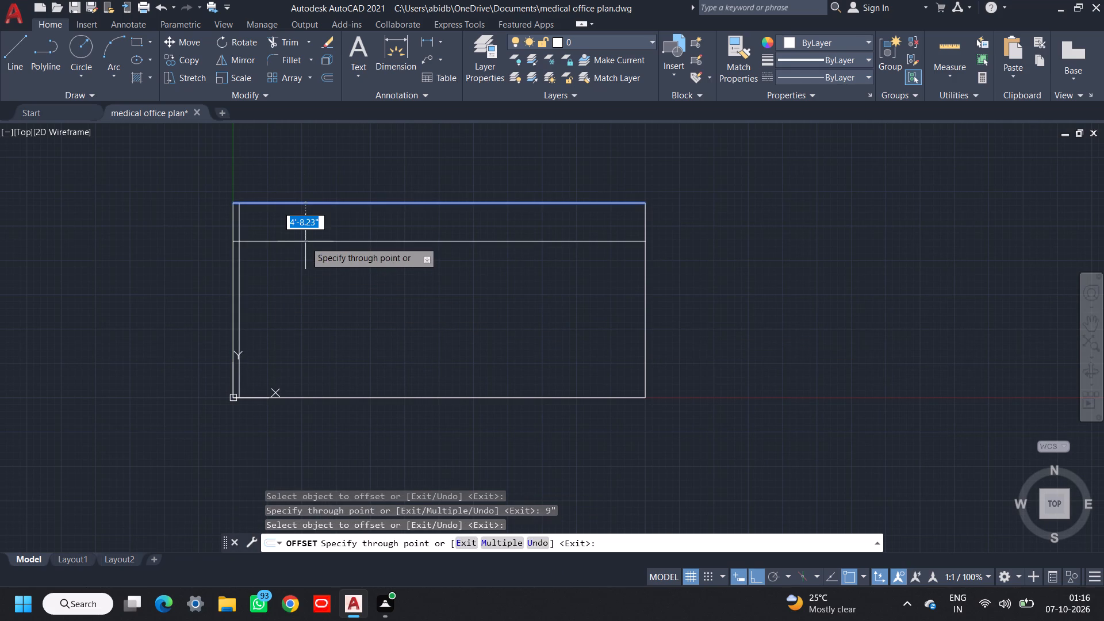
type("9\"")
key("Return")
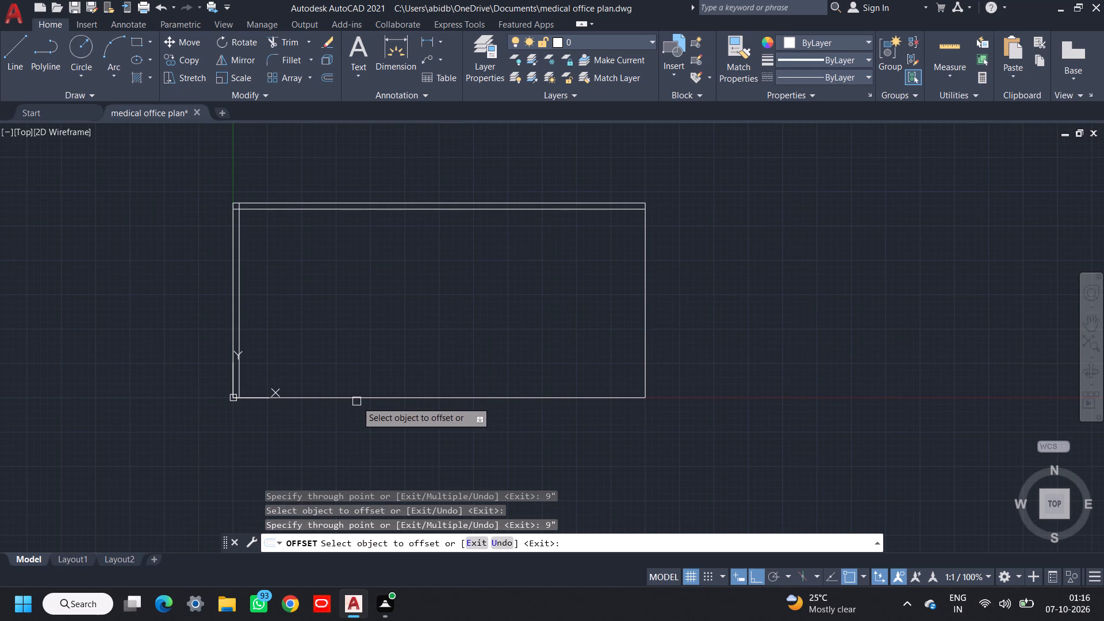
left_click(358, 399)
type("9\"")
key("Return")
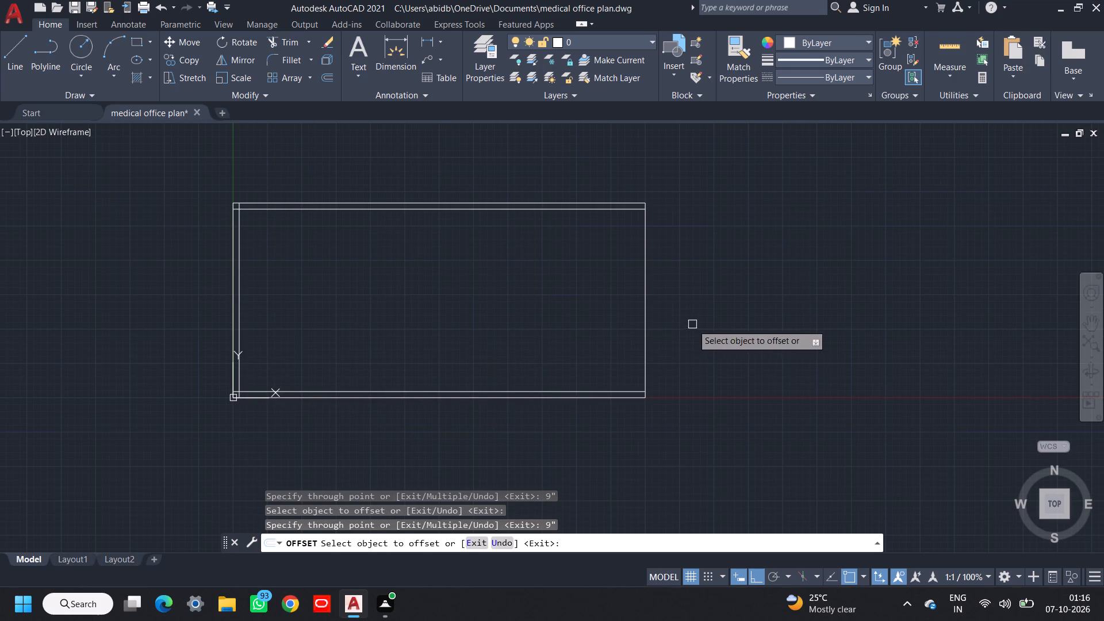
left_click(642, 331)
type("9\"")
key("Return")
key("Escape")
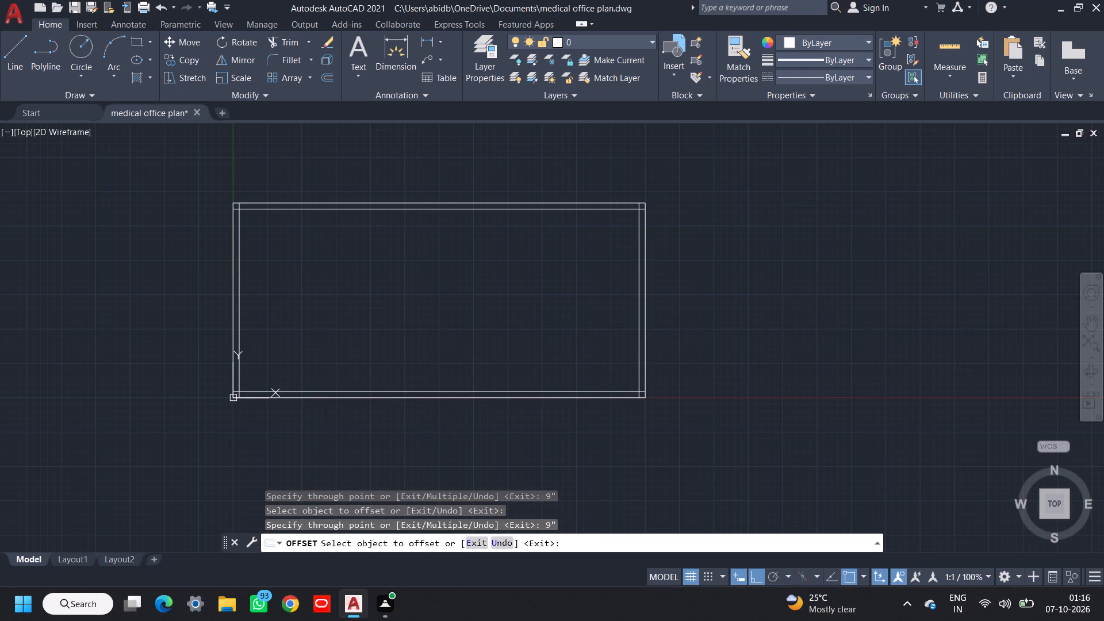
Fillet the inner wall lines at the building's lower-right corner so they meet in a sharp corner.
type("fillet")
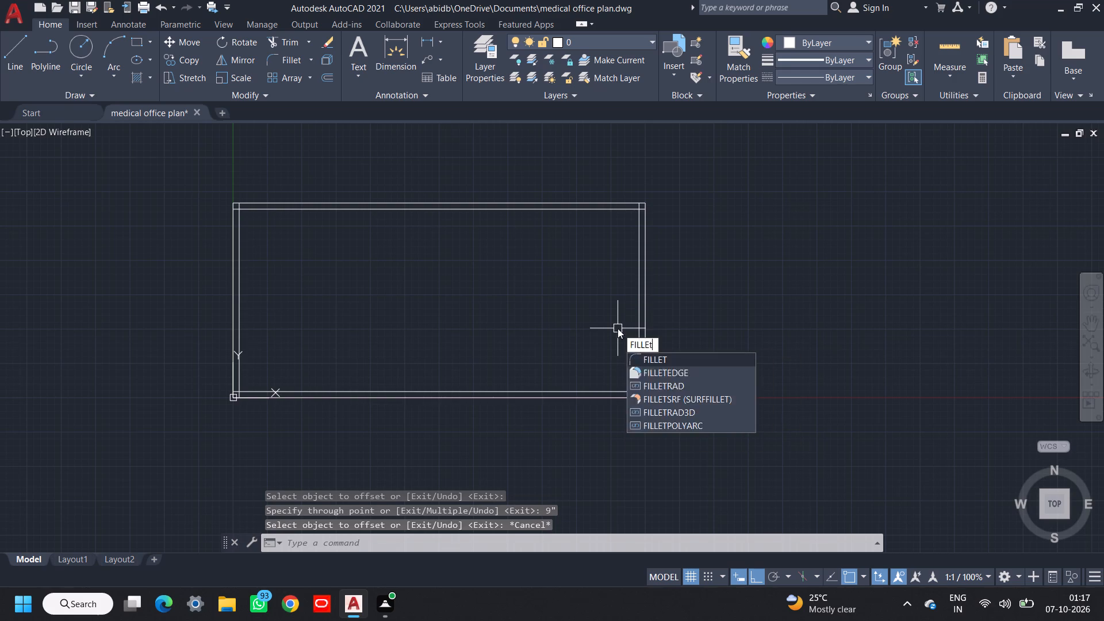
key("space")
scroll(642, 381, "up", 2)
left_click(632, 383)
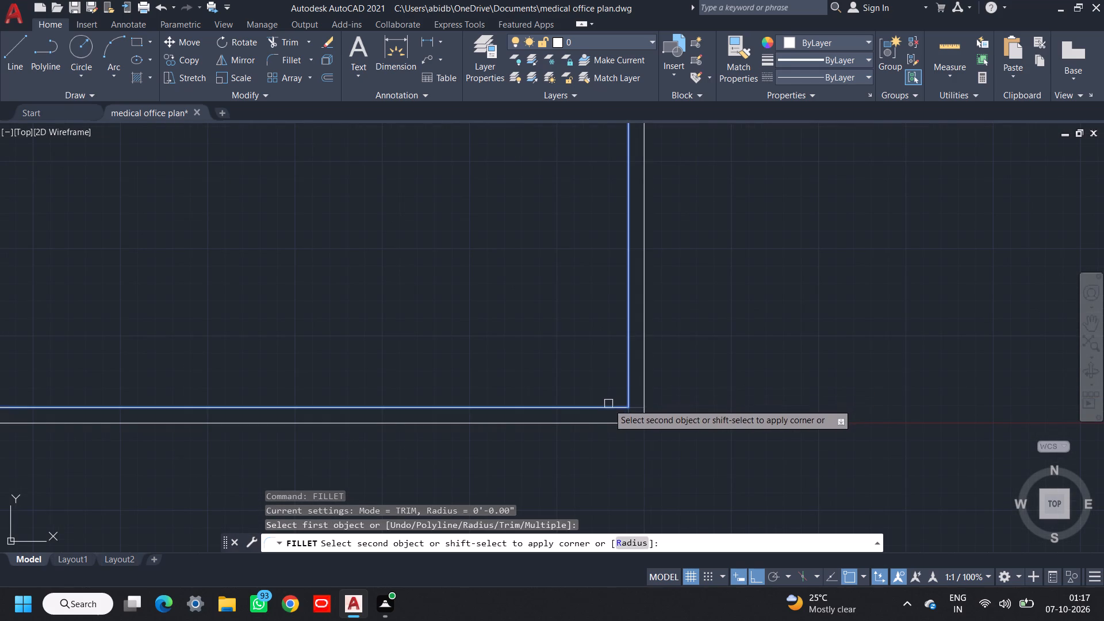
left_click(608, 405)
Restart Fillet with the Multiple option and join the inner wall lines at the lower-left corner.
scroll(579, 404, "down", 3)
middle_click_drag(524, 400, 603, 390)
key("f")
key("i")
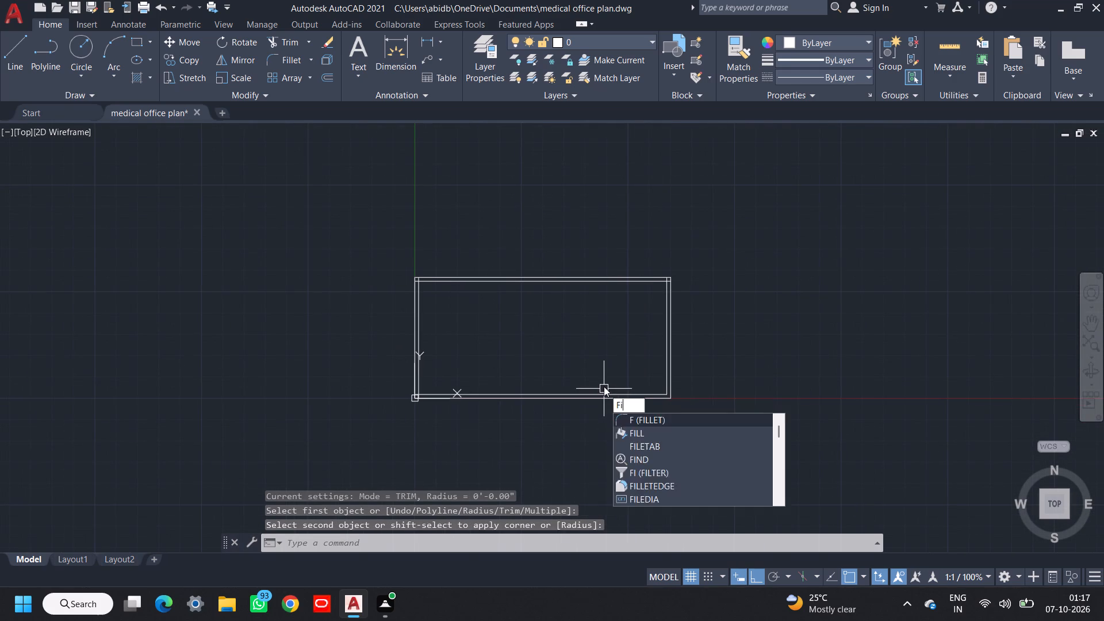
key("l")
key("l")
type("et")
key("space")
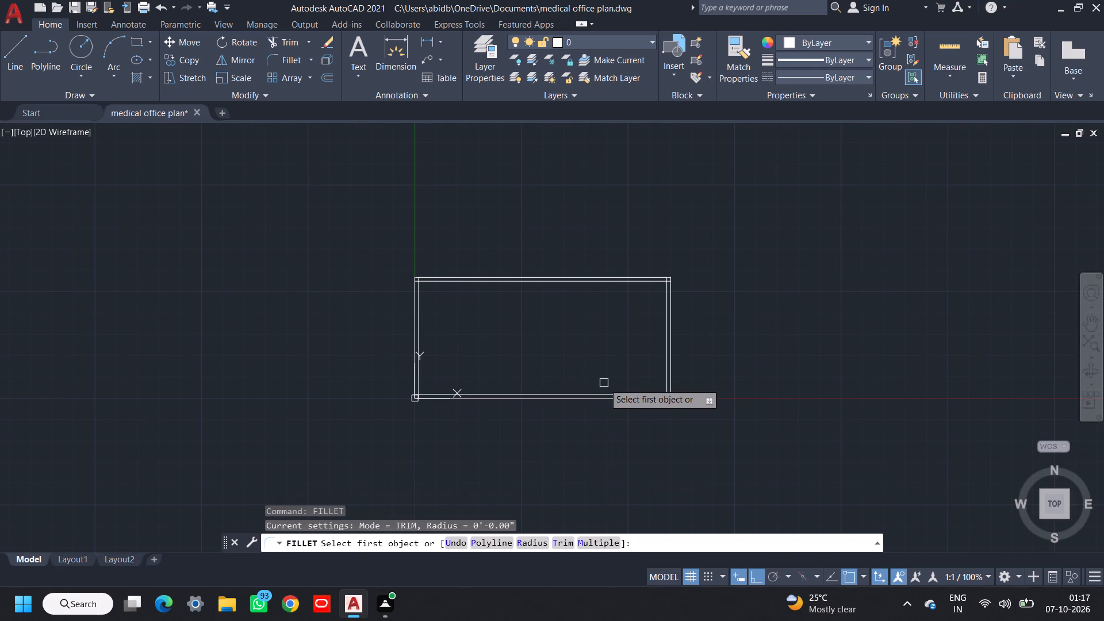
type("m")
key("space")
scroll(423, 398, "up", 3)
left_click(396, 354)
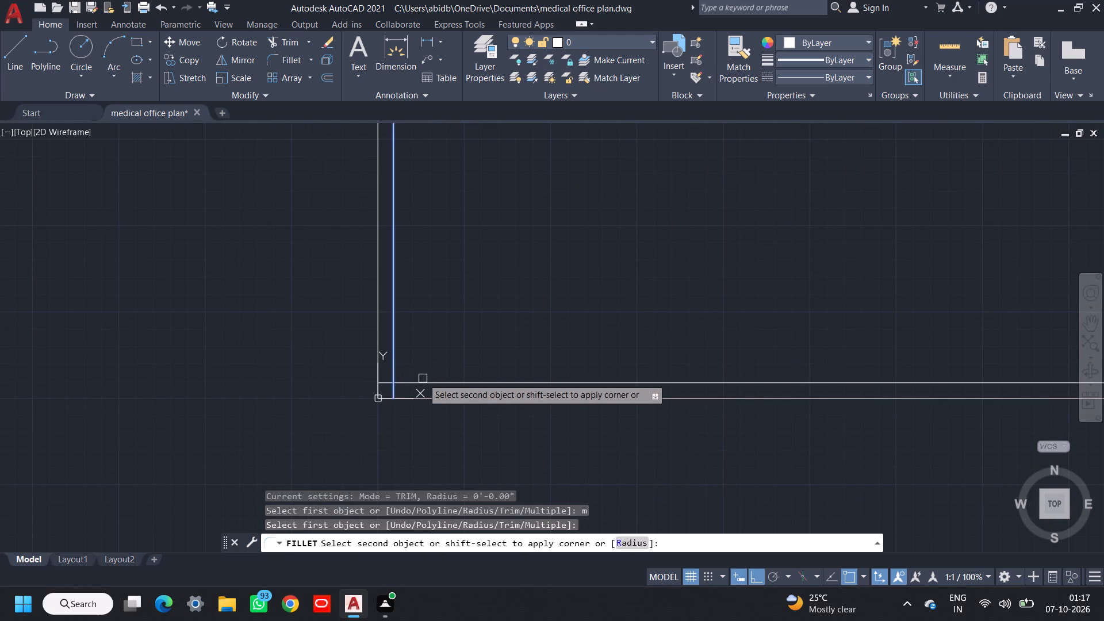
left_click(423, 378)
left_click(425, 381)
Fillet the inner wall lines at the building's upper-left and upper-right corners to clean up both intersections.
scroll(431, 368, "down", 3)
middle_click_drag(440, 351, 445, 375)
scroll(445, 304, "up", 3)
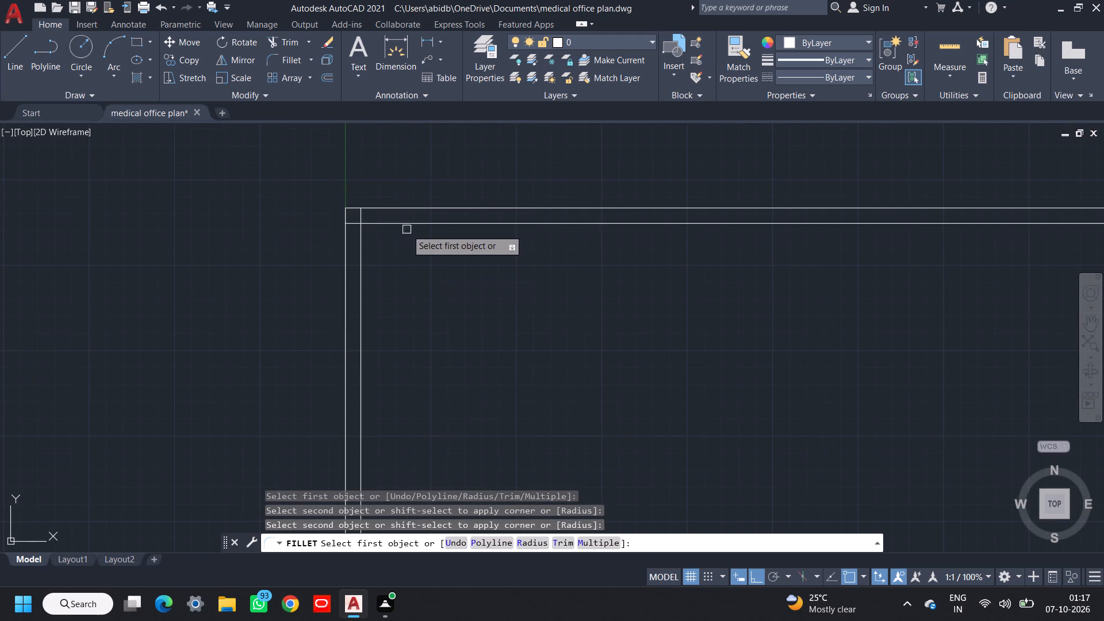
left_click(402, 223)
left_click(361, 263)
scroll(376, 266, "down", 3)
middle_click_drag(574, 290, 488, 290)
scroll(512, 265, "up", 2)
left_click(530, 245)
left_click(550, 269)
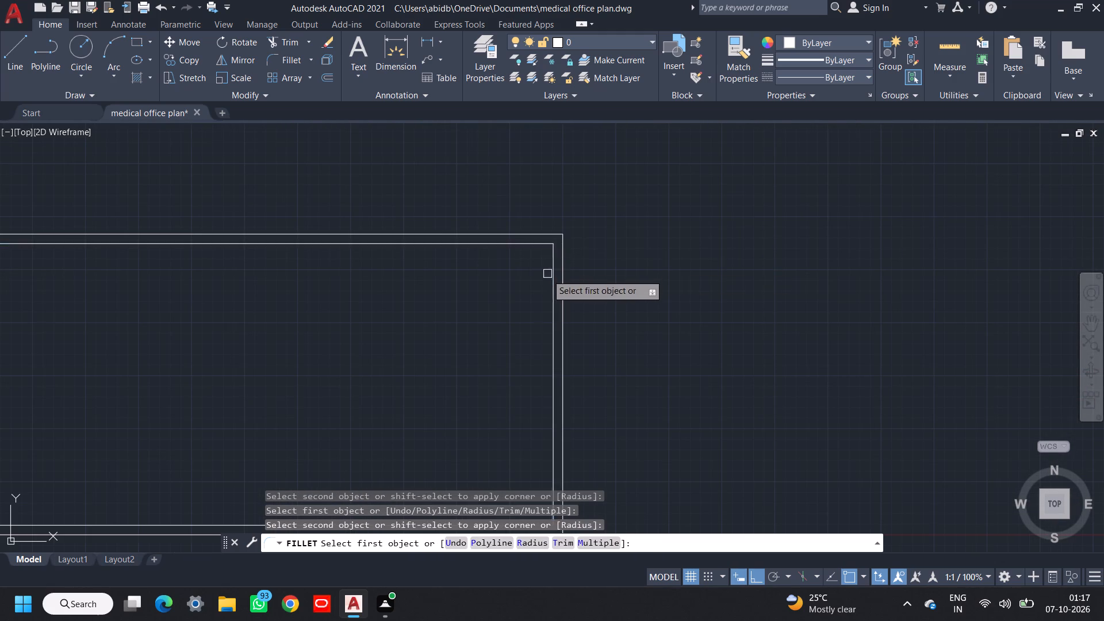
scroll(545, 278, "down", 3)
middle_click(516, 328)
key("Escape")
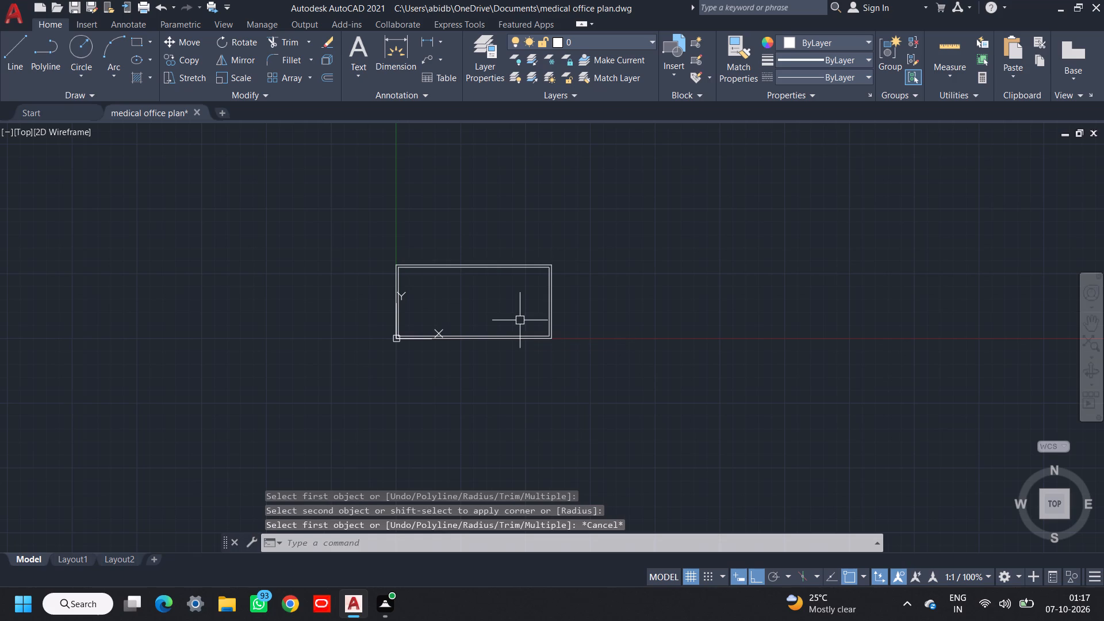
Offset the right wall's inner line 7'8" inward, and offset the new line 4.5" further left to form a partition wall.
type("o")
key("space")
key("space")
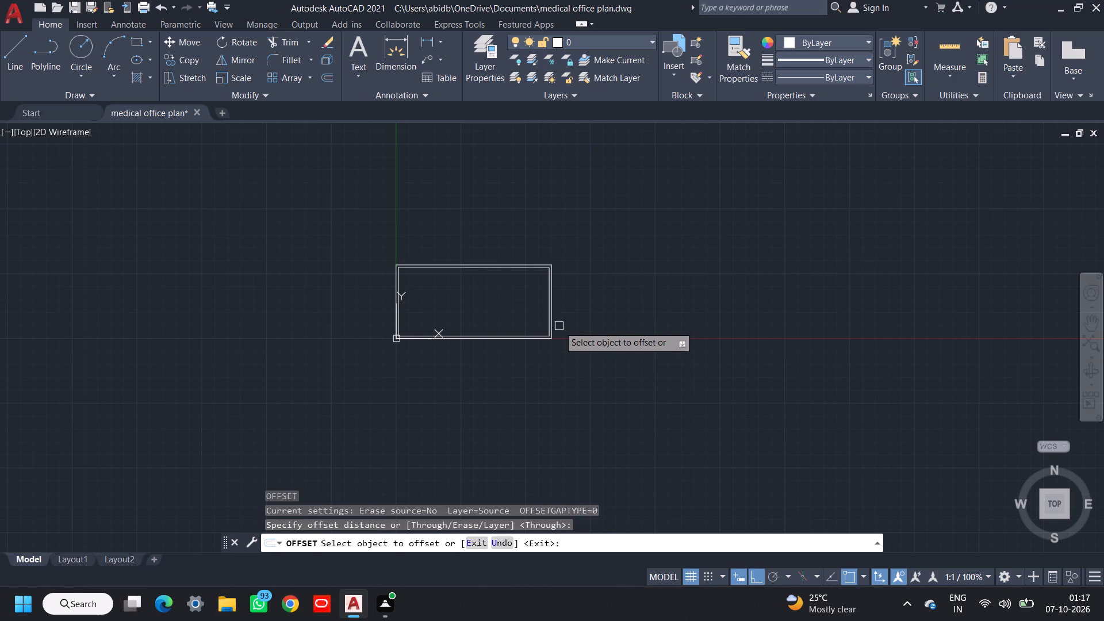
scroll(556, 326, "up", 2)
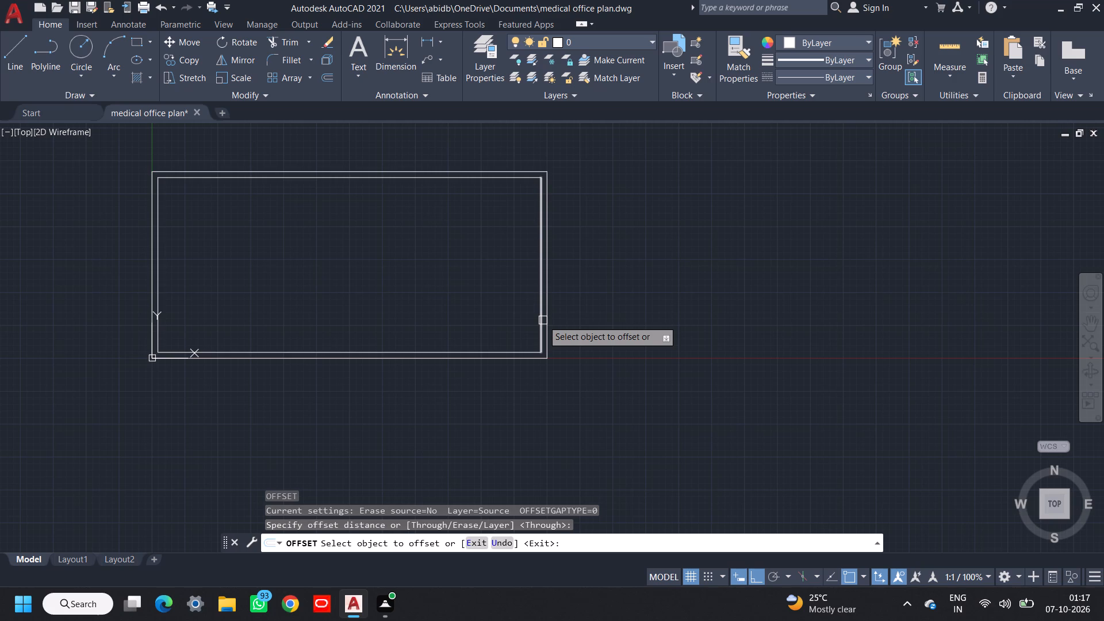
left_click(543, 320)
type("7'8\"")
key("Return")
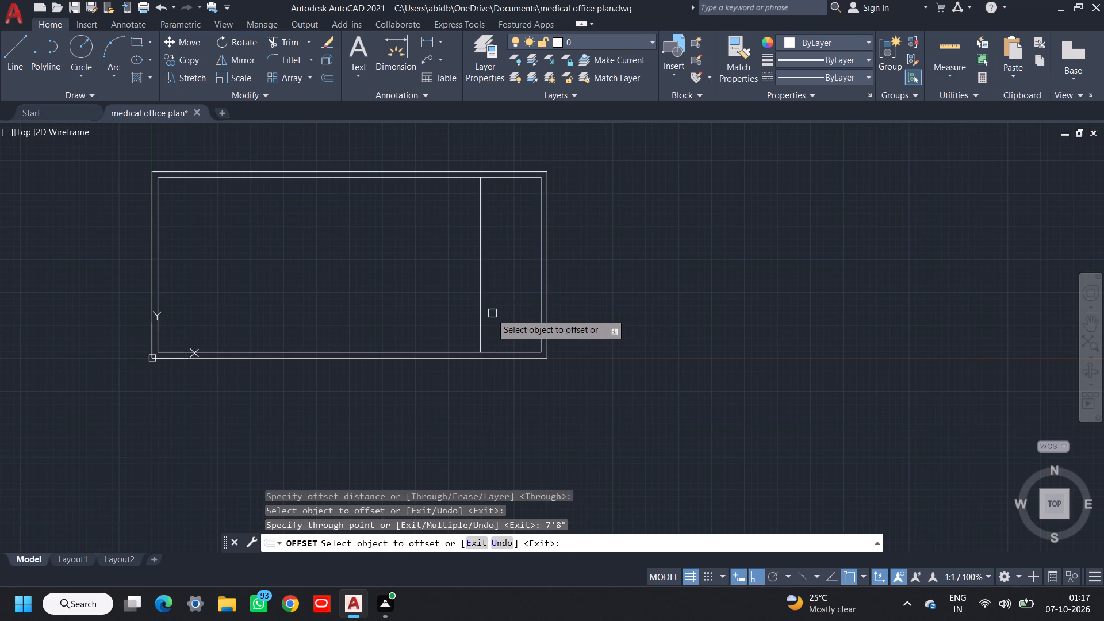
left_click(483, 320)
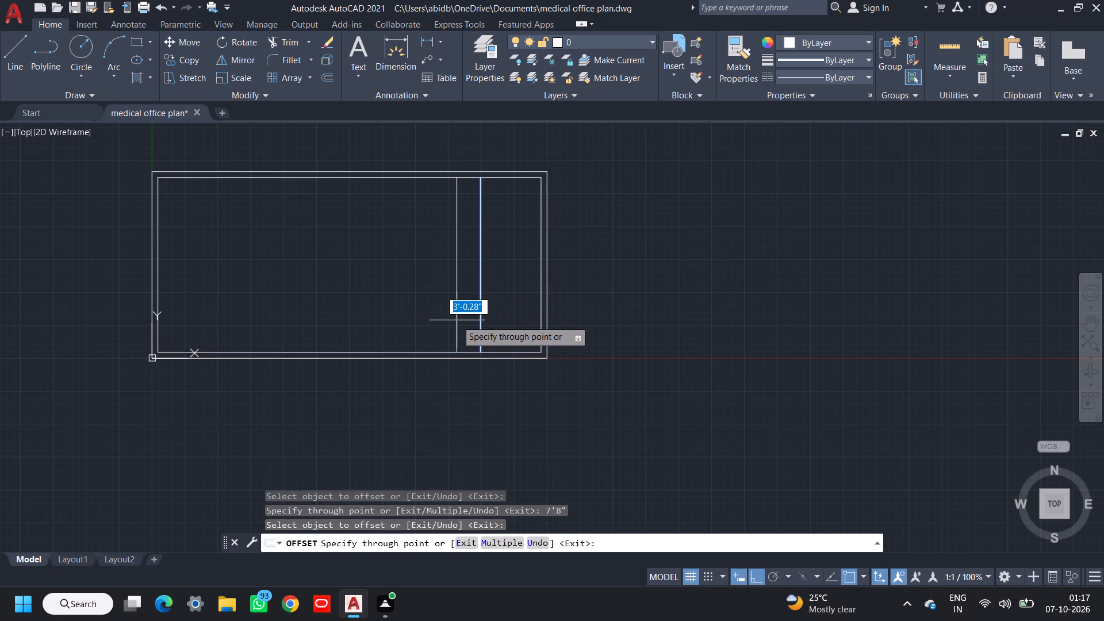
type("4.5\"")
key("Return")
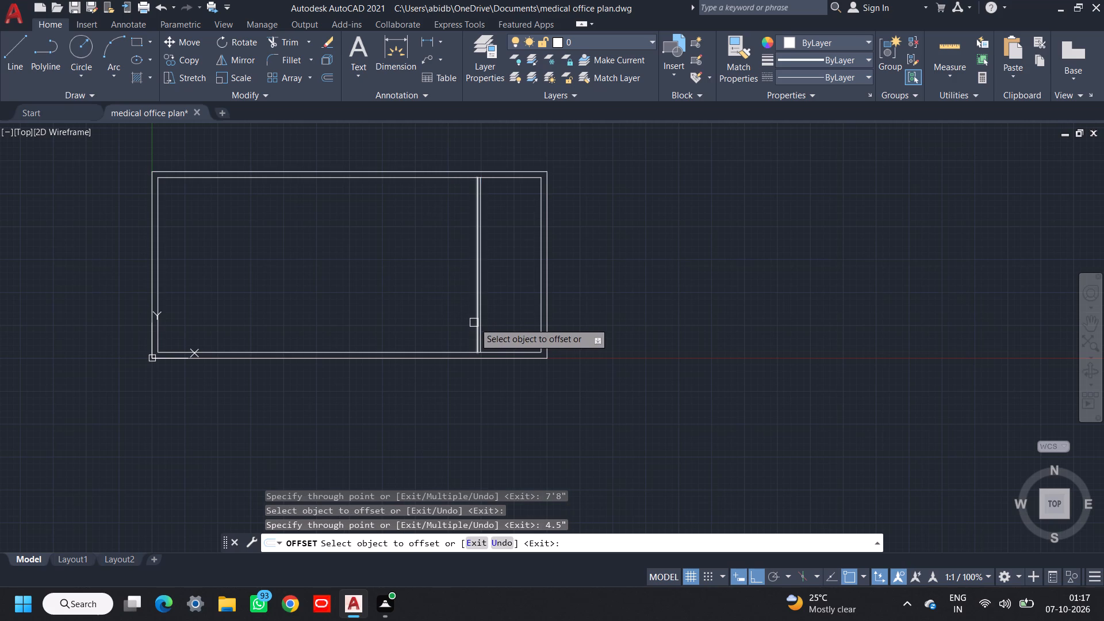
Offset the partition wall's left line 10'11" to the left for the next room division.
left_click(474, 323)
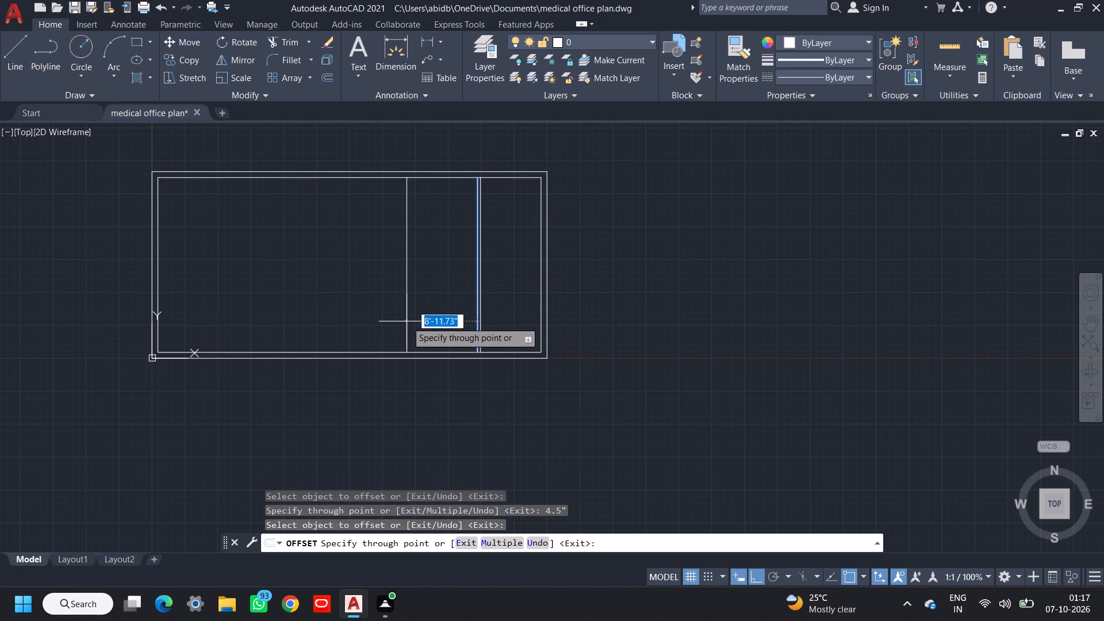
type("10'")
type("11")
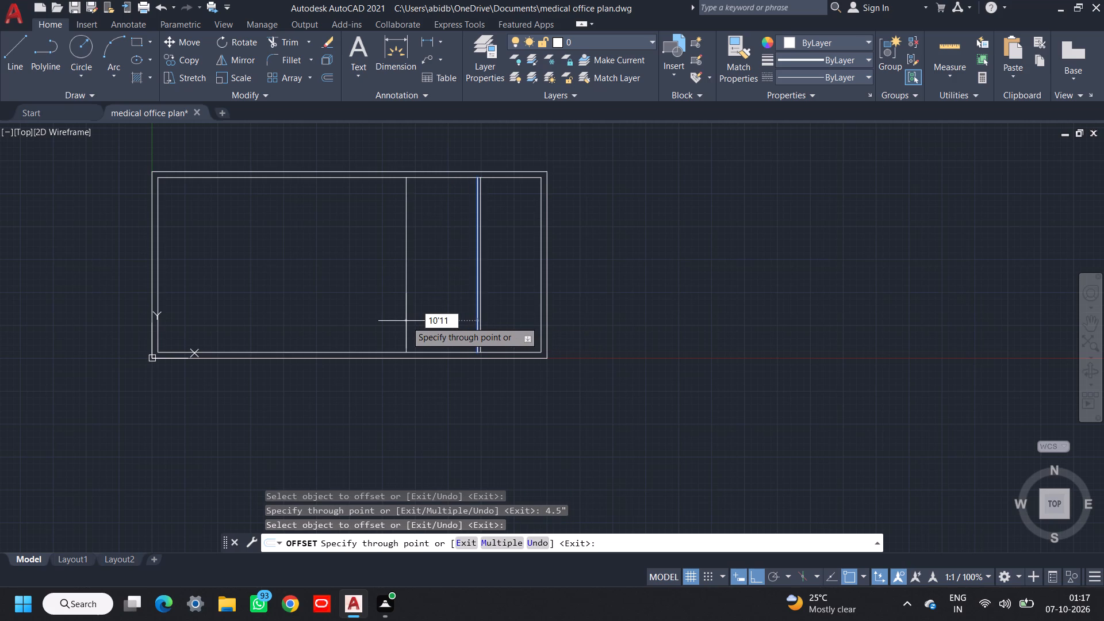
key("shift+quotedbl")
key("Return")
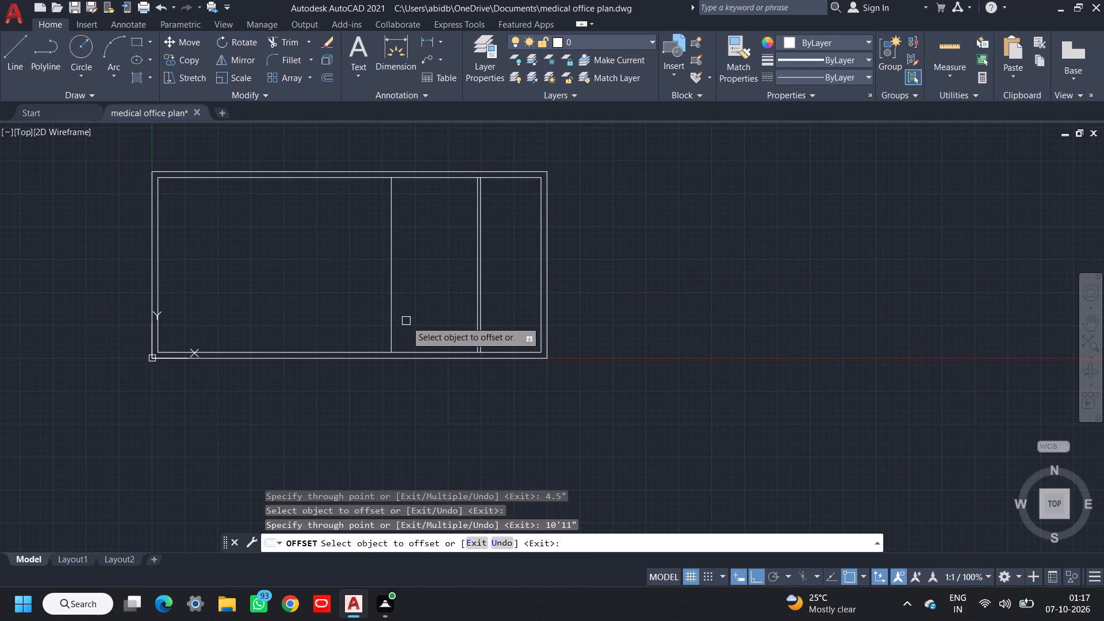
Offset the second partition's line 4.5" to the left to give the partition its thickness.
left_click(393, 328)
type("4.5\"")
key("Return")
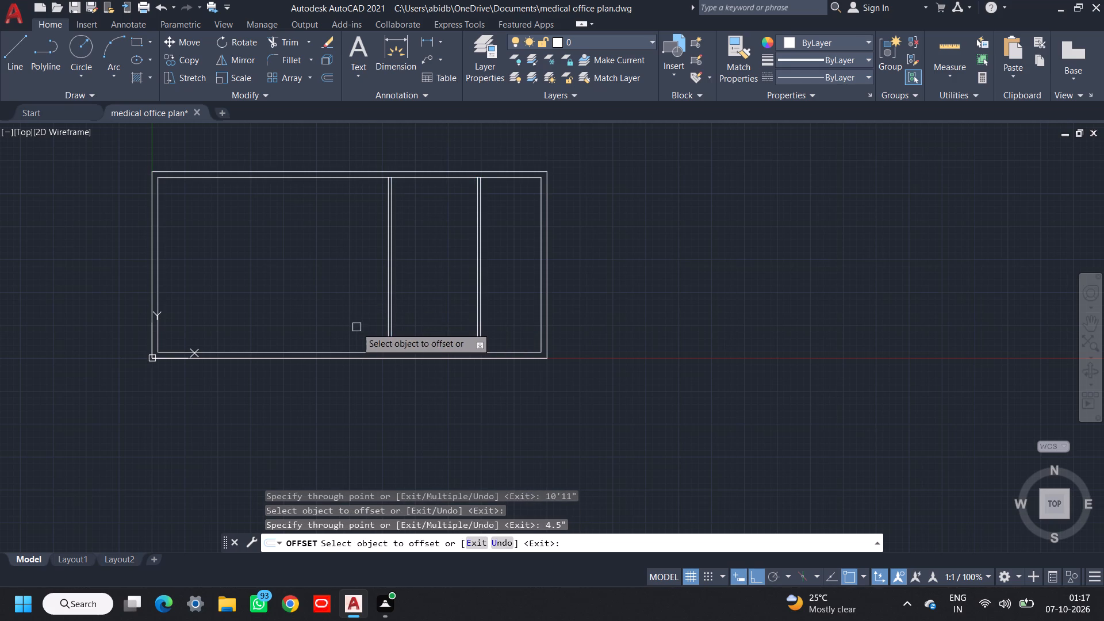
Offset the second partition's left line 8'1" to the left, and offset the new line 4.5" further left as a third partition.
left_click(387, 313)
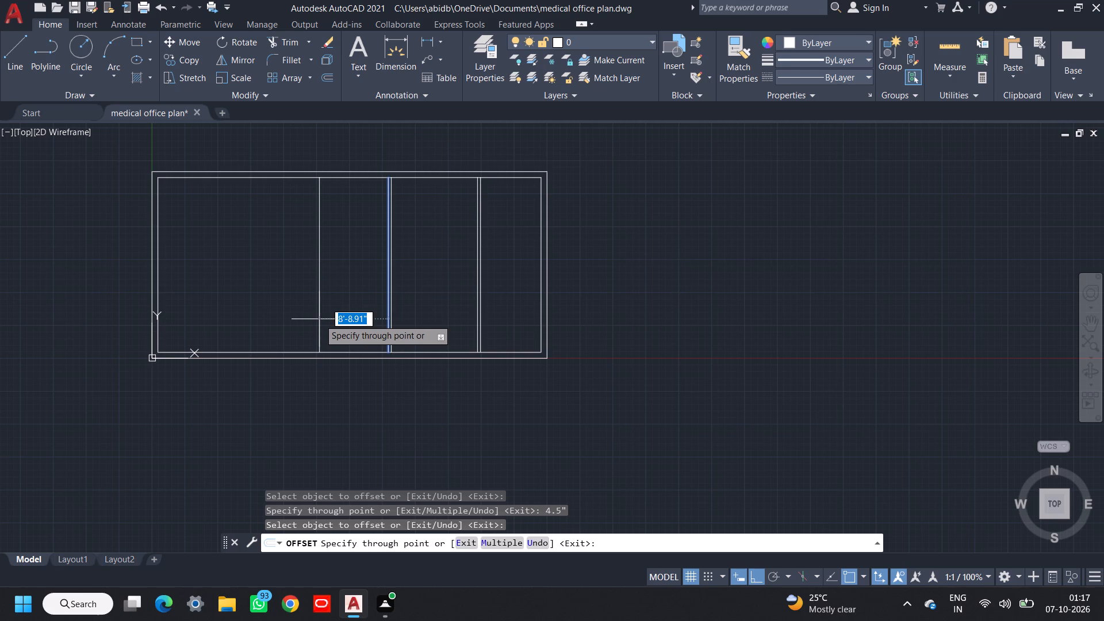
type("8'")
type("1\"")
key("Return")
left_click(321, 324)
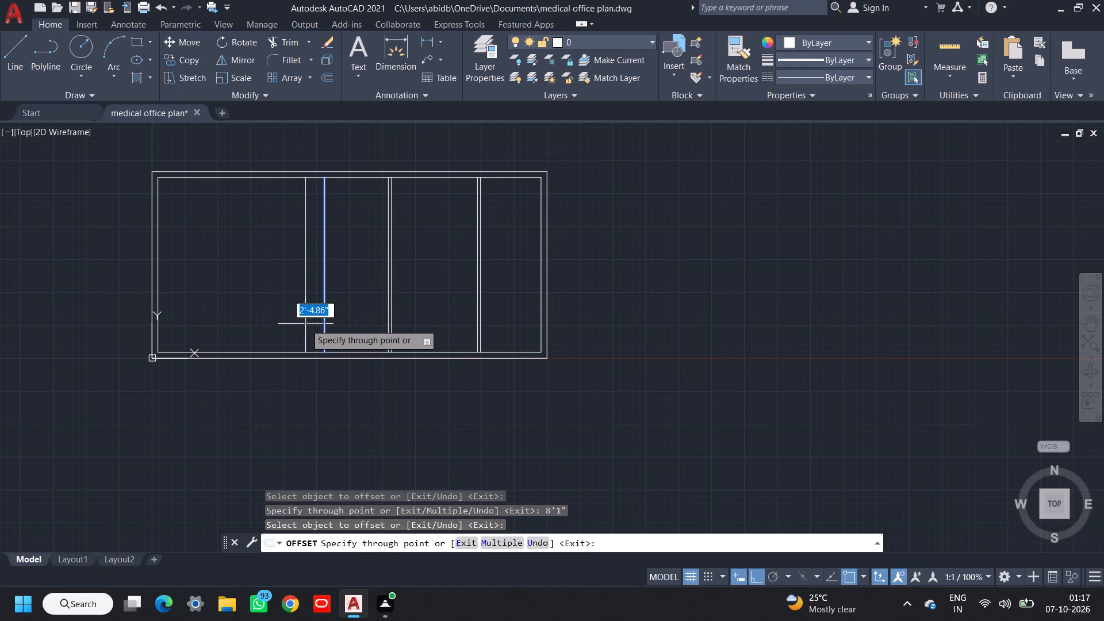
type("4.5\"")
key("Return")
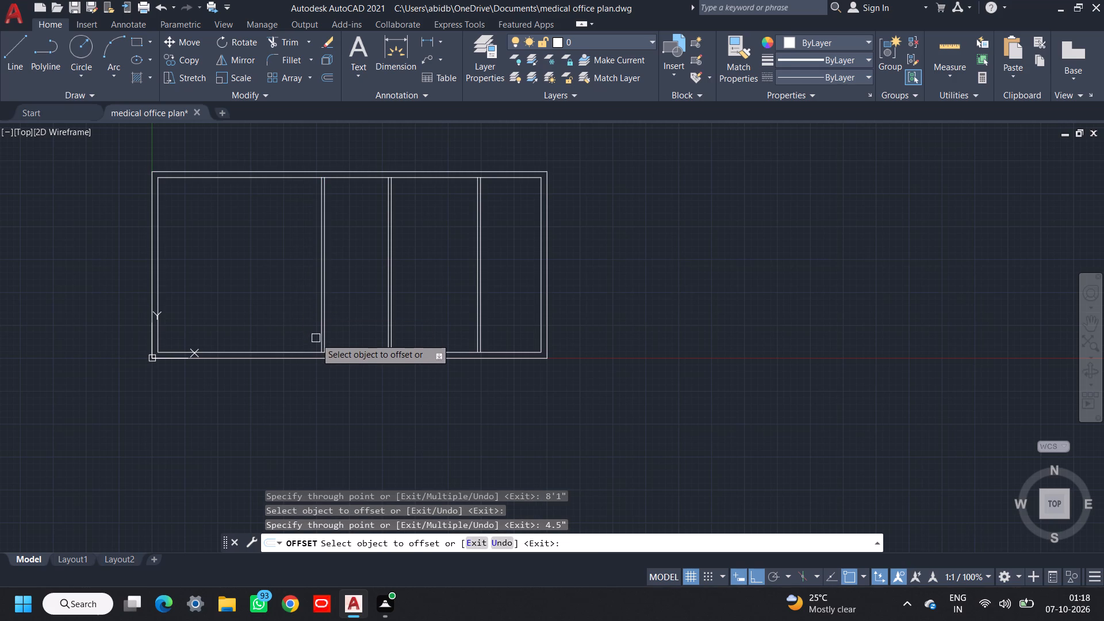
Offset the third partition's left line 10'11" to the left, and offset the new line 4.5" further left as a fourth partition.
left_click(318, 336)
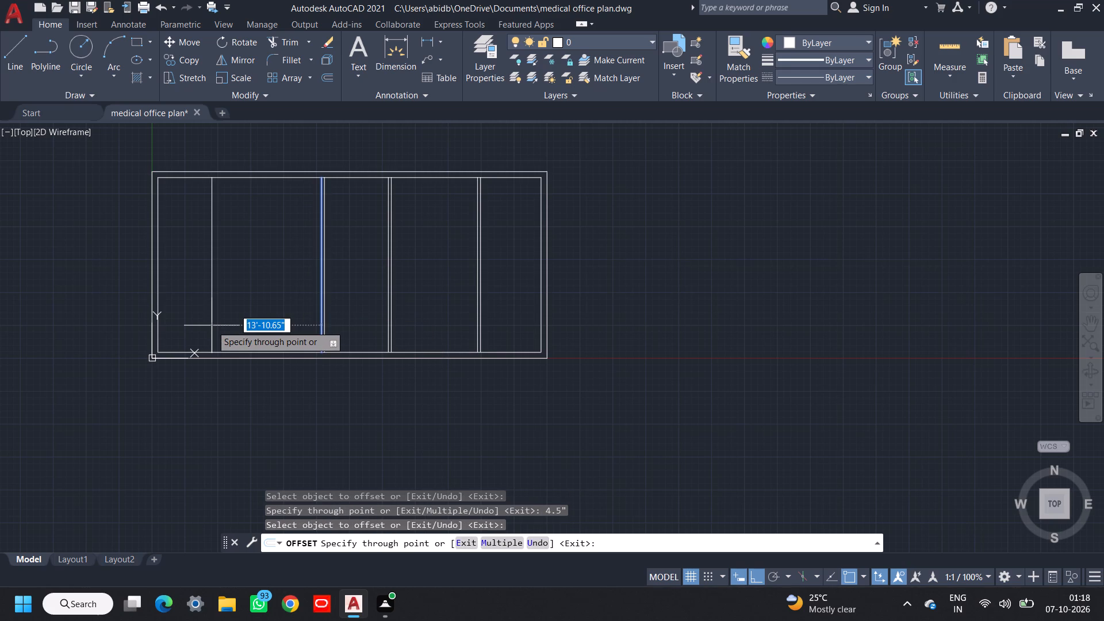
type("10'11")
key("shift+quotedbl")
key("Return")
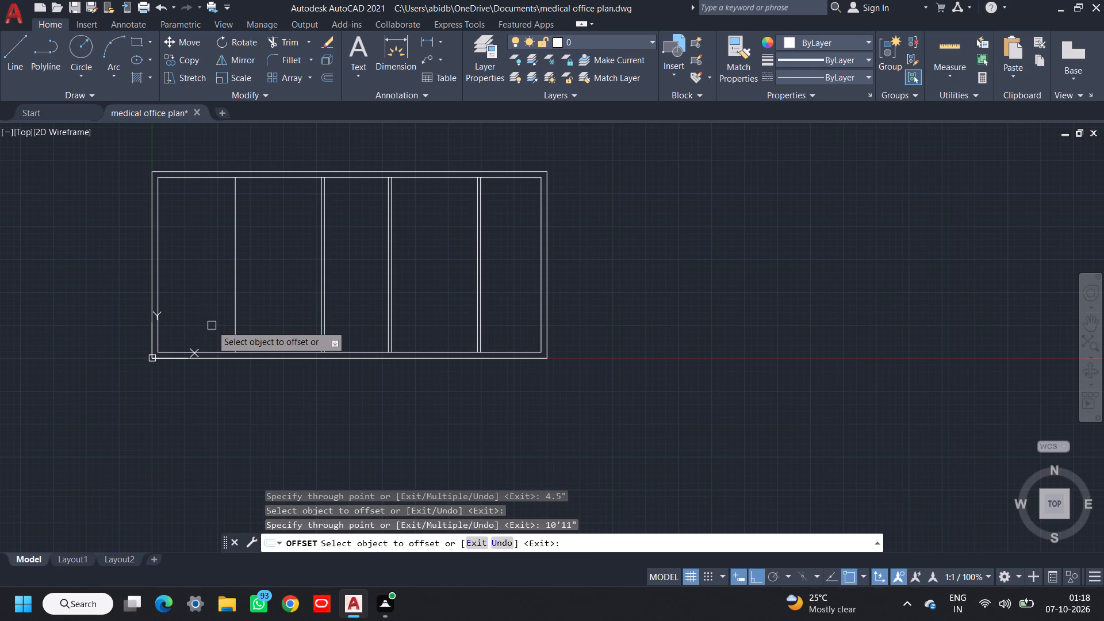
left_click(236, 320)
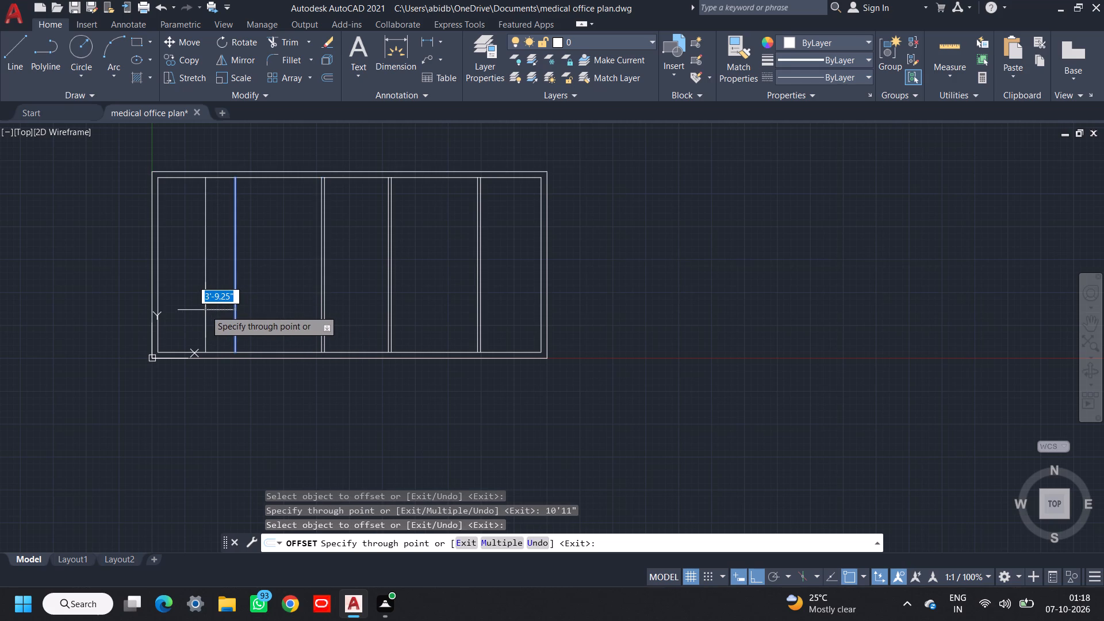
type("4.5\"")
key("Return")
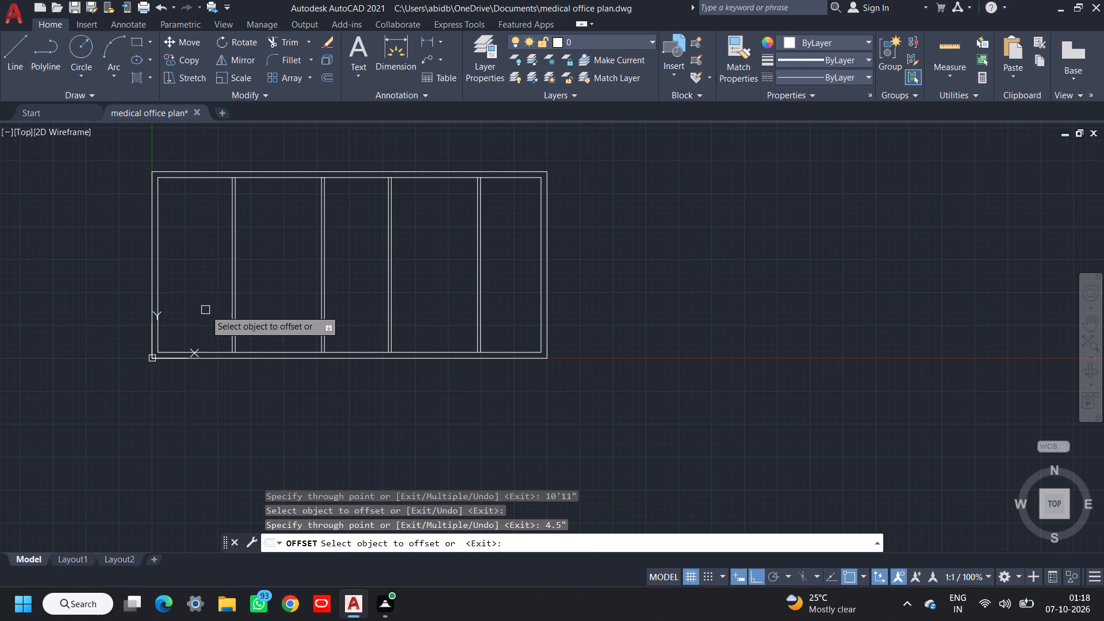
Offset the leftmost partition's left line 10' to the left, and offset the new line 9" further left to form a new exterior wall.
left_click(229, 348)
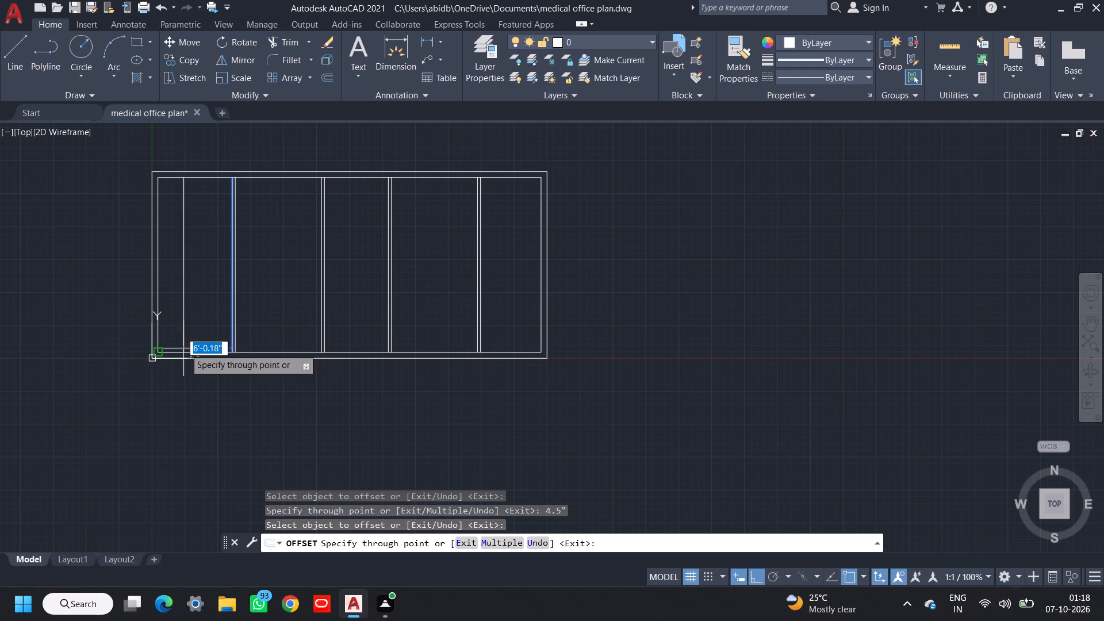
scroll(159, 351, "up", 3)
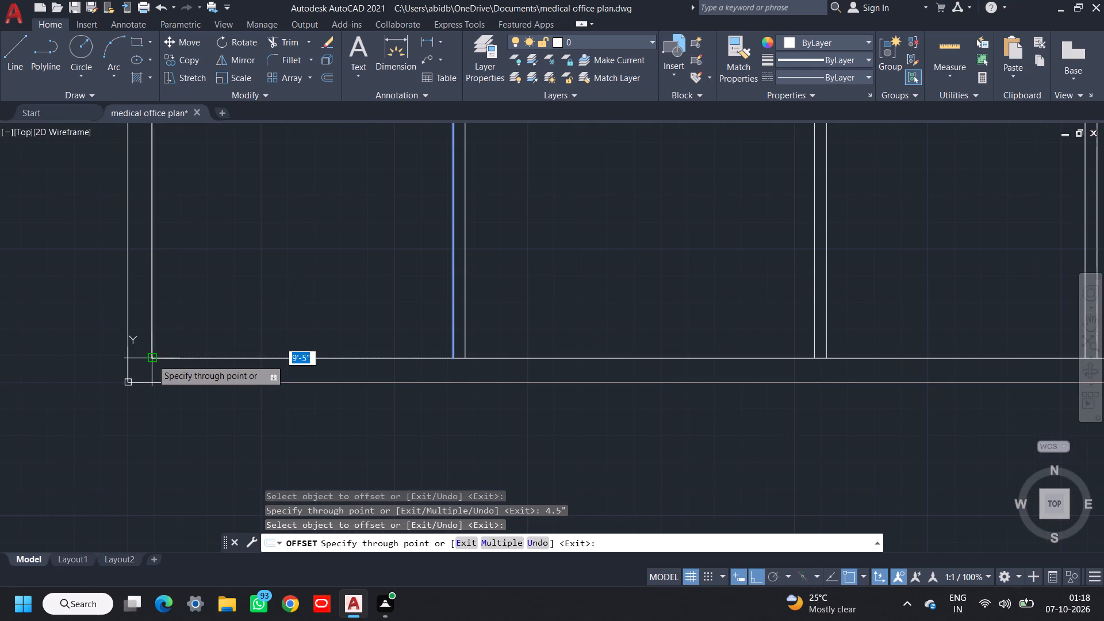
scroll(265, 281, "down", 1)
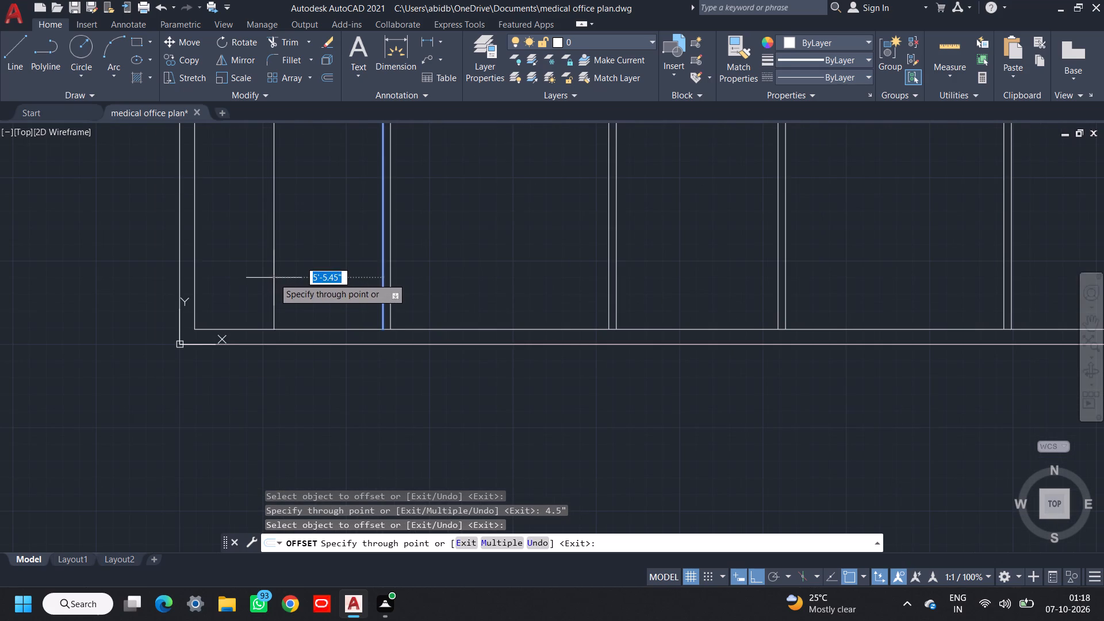
middle_click_drag(275, 278, 272, 284)
scroll(271, 285, "down", 1)
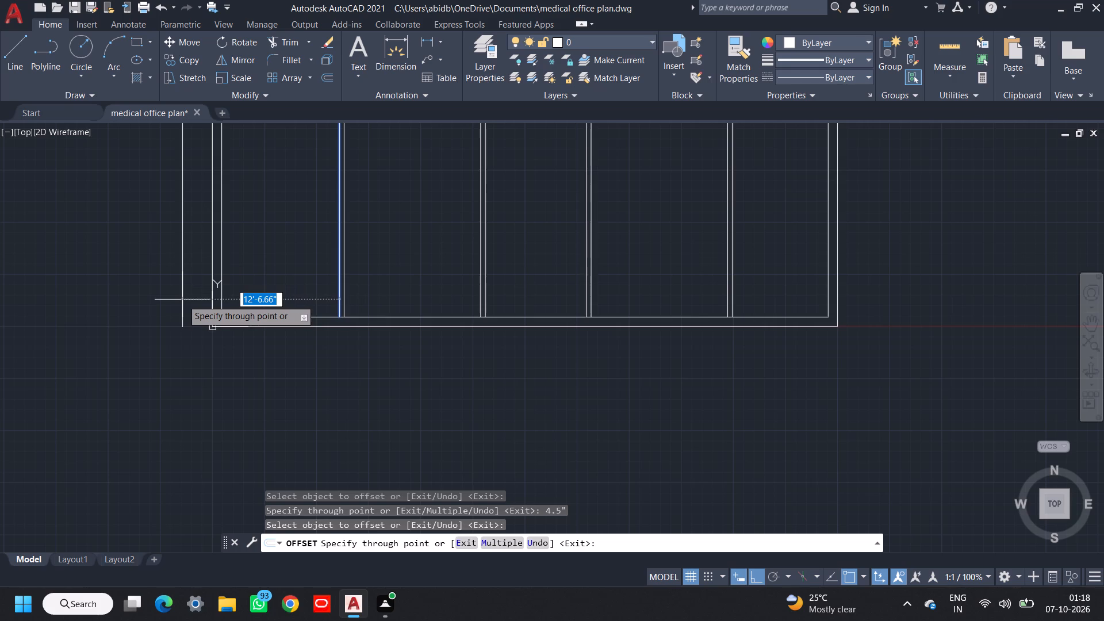
type("10")
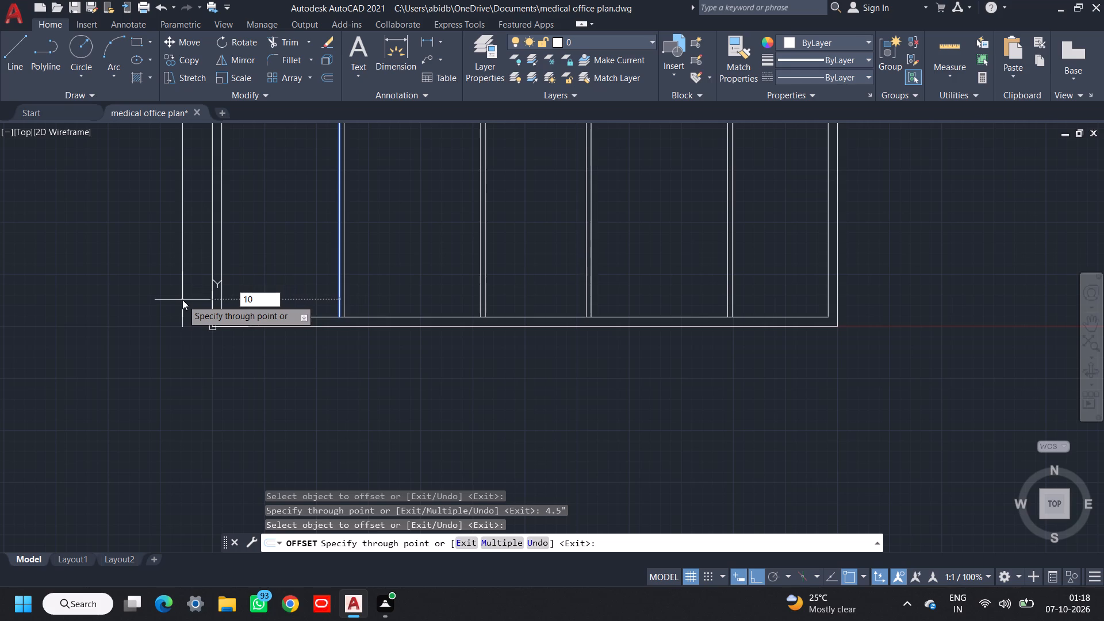
key("apostrophe")
key("Return")
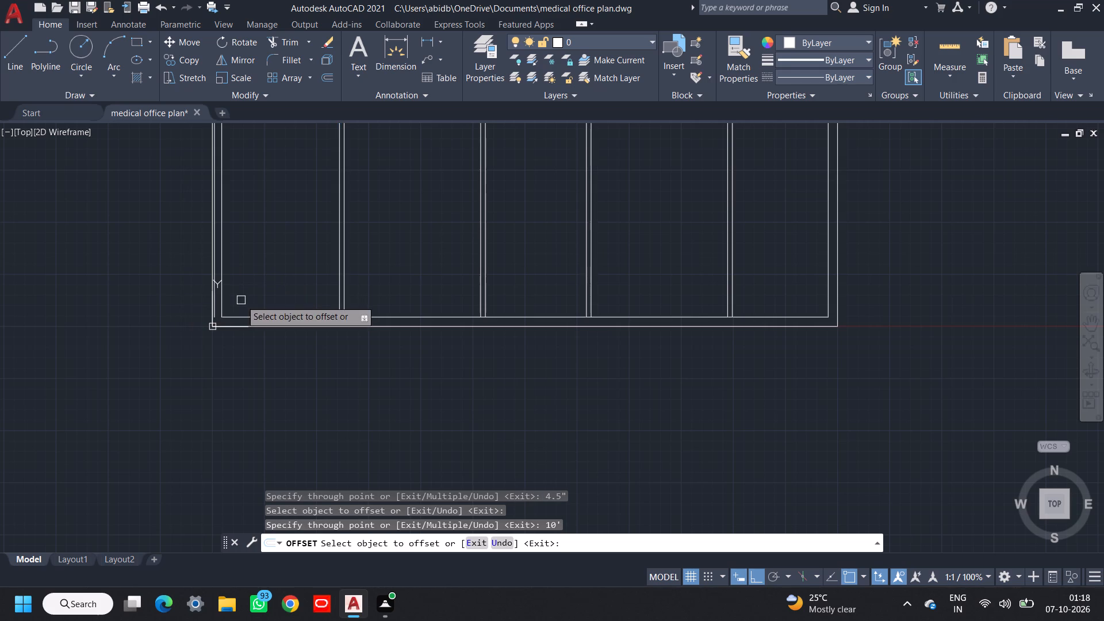
scroll(213, 309, "up", 3)
left_click(212, 310)
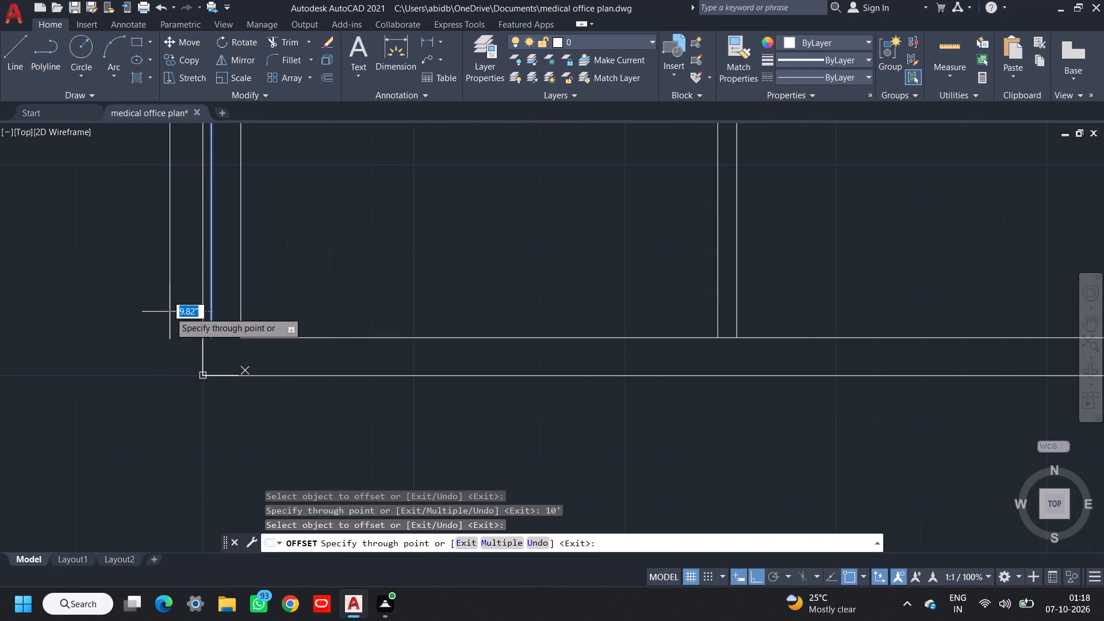
type("9\"")
key("Return")
key("Escape")
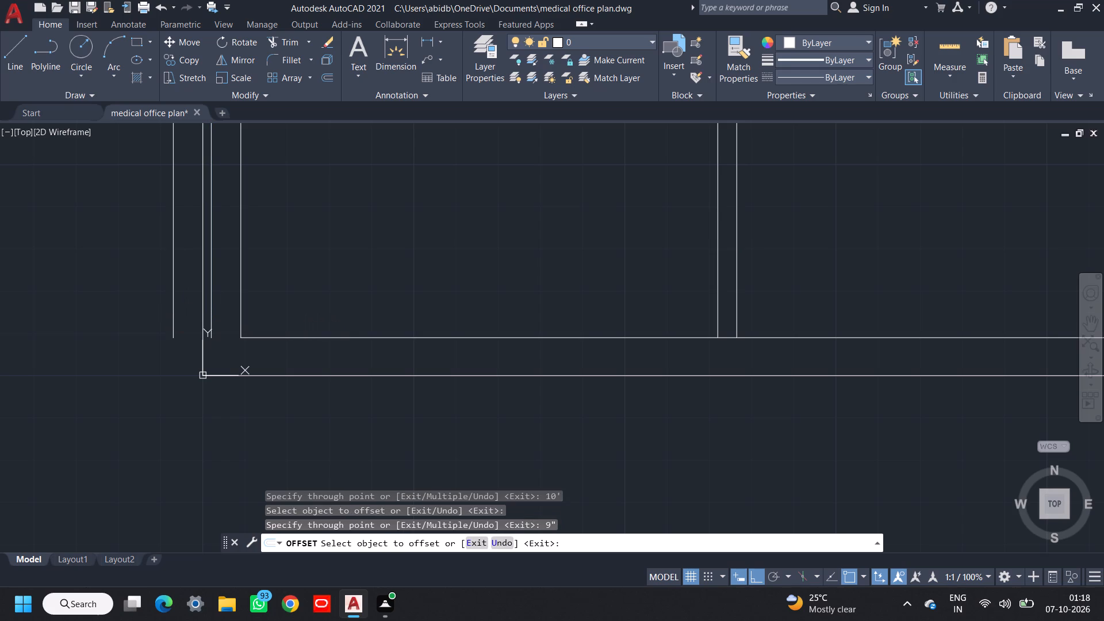
Extend the bottom wall's inner line left to meet the new exterior wall's inner line.
type("ex")
key("space")
key("space")
left_click(294, 324)
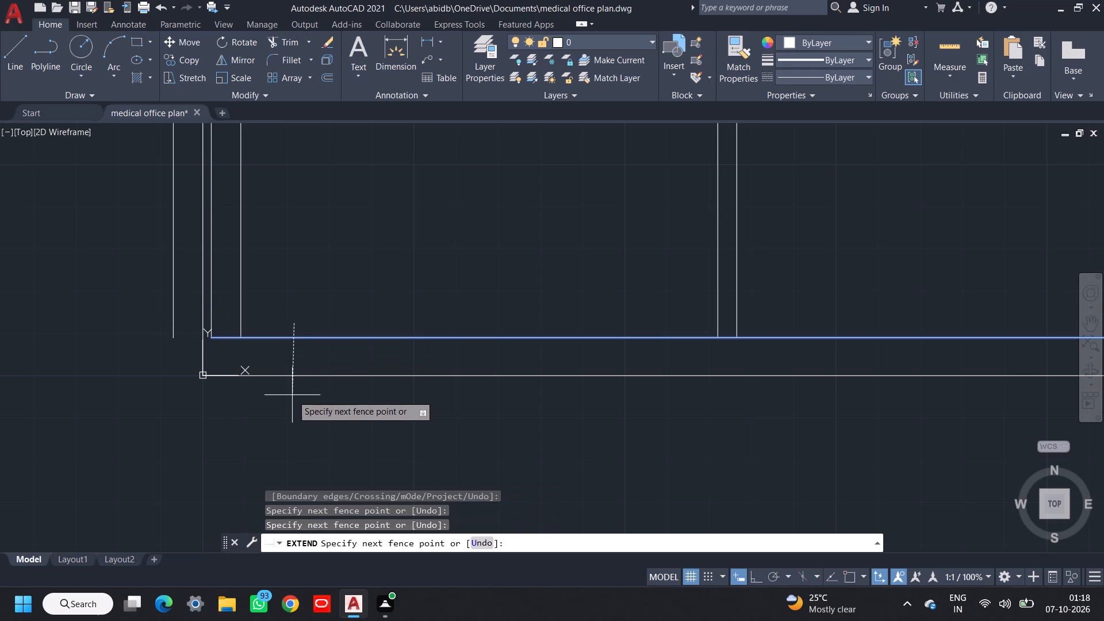
left_click(291, 398)
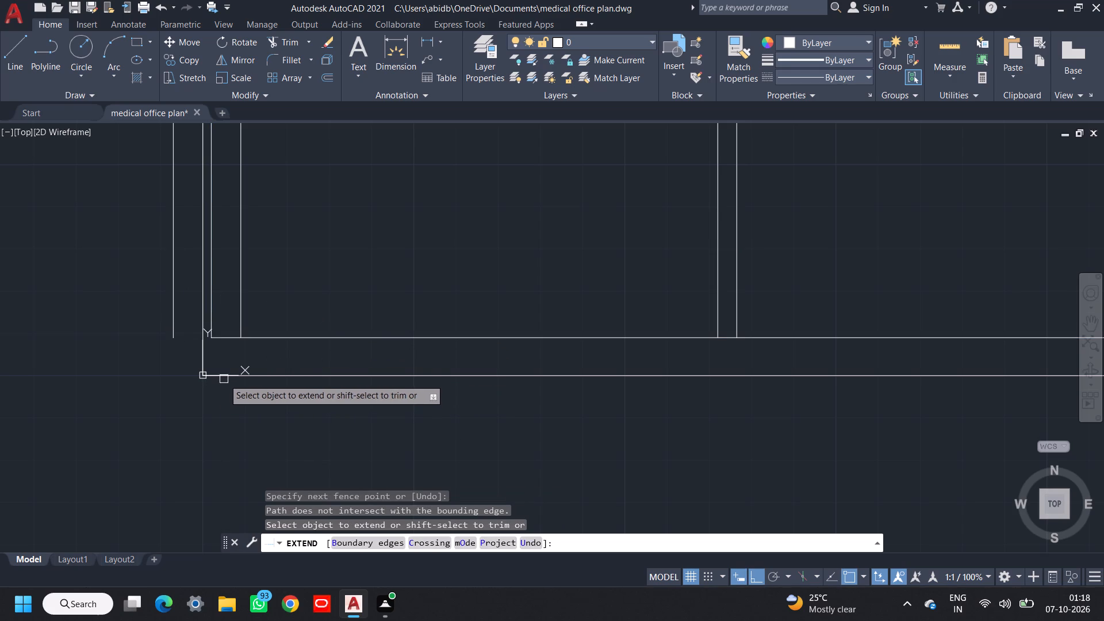
middle_click_drag(247, 377, 279, 377)
key("Escape")
Stretch the left end of the bottom wall's outer line leftward past the new exterior wall.
left_click(316, 375)
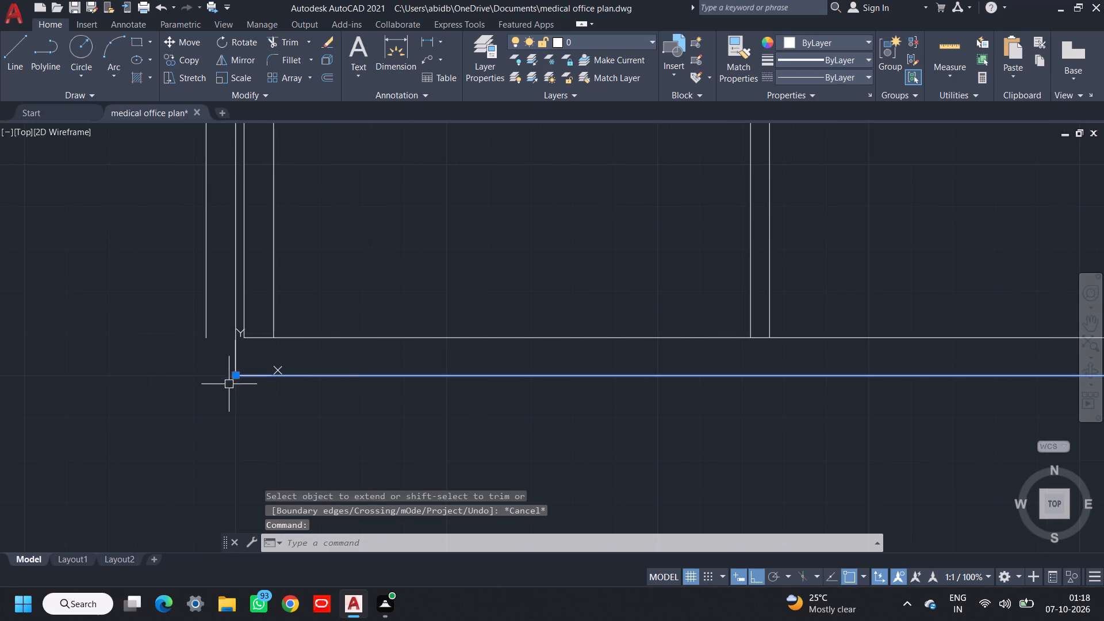
left_click(238, 374)
left_click(135, 366)
key("Escape")
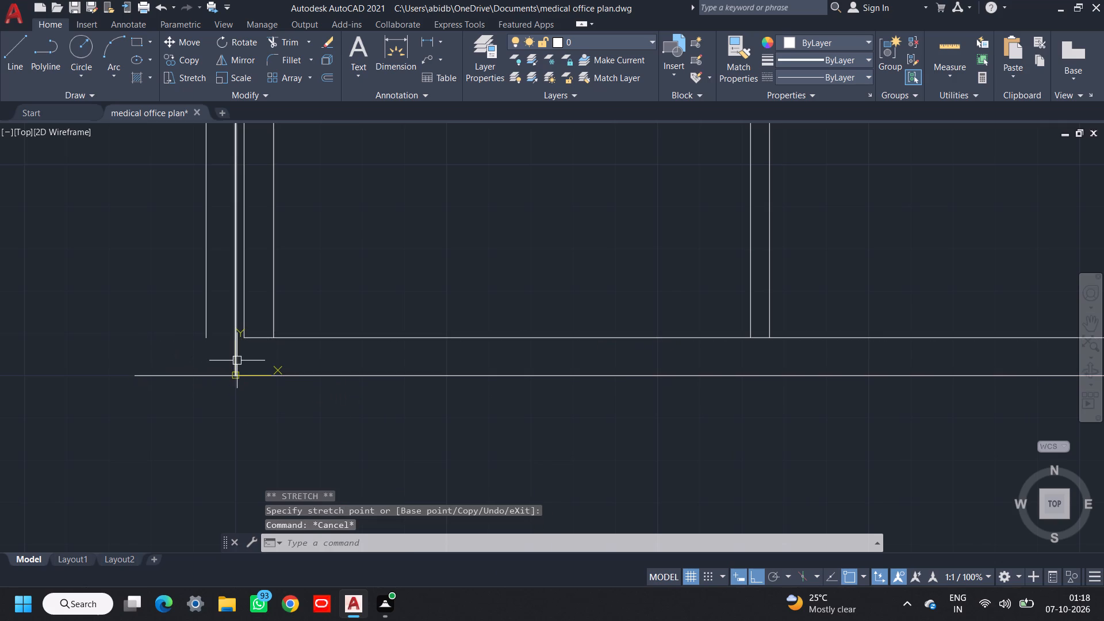
Extend the vertical wall lines at the lower-left corner down to the bottom wall's outer line.
type("ex")
key("space")
key("space")
left_click(178, 296)
left_click(349, 294)
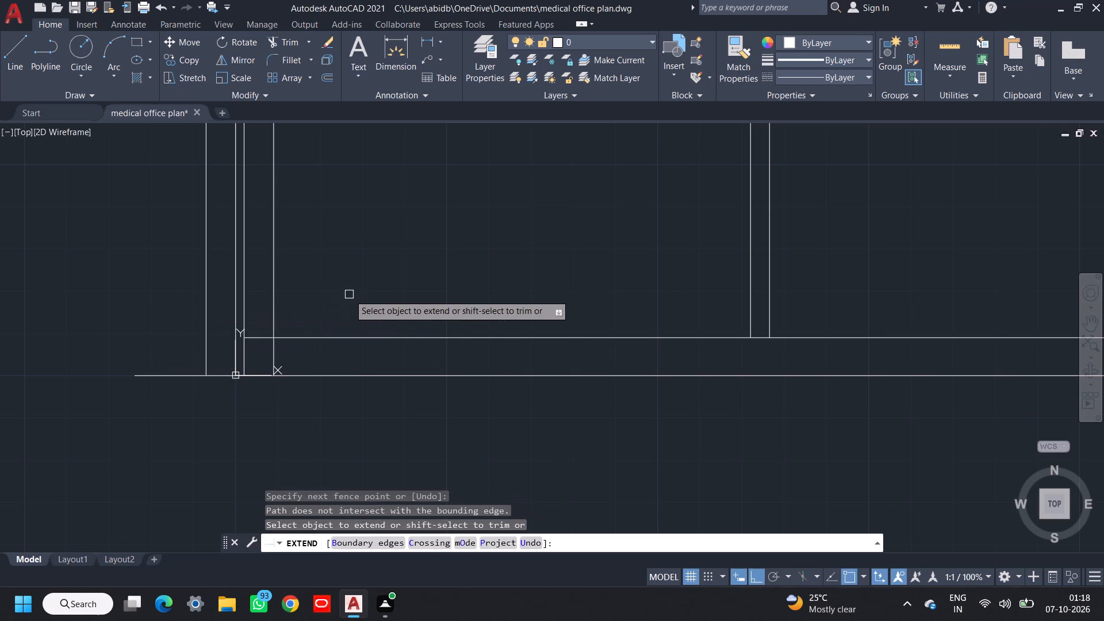
key("Escape")
Trim the overhang of the bottom wall's outer line beyond the new left exterior wall.
type("tr")
key("space")
key("space")
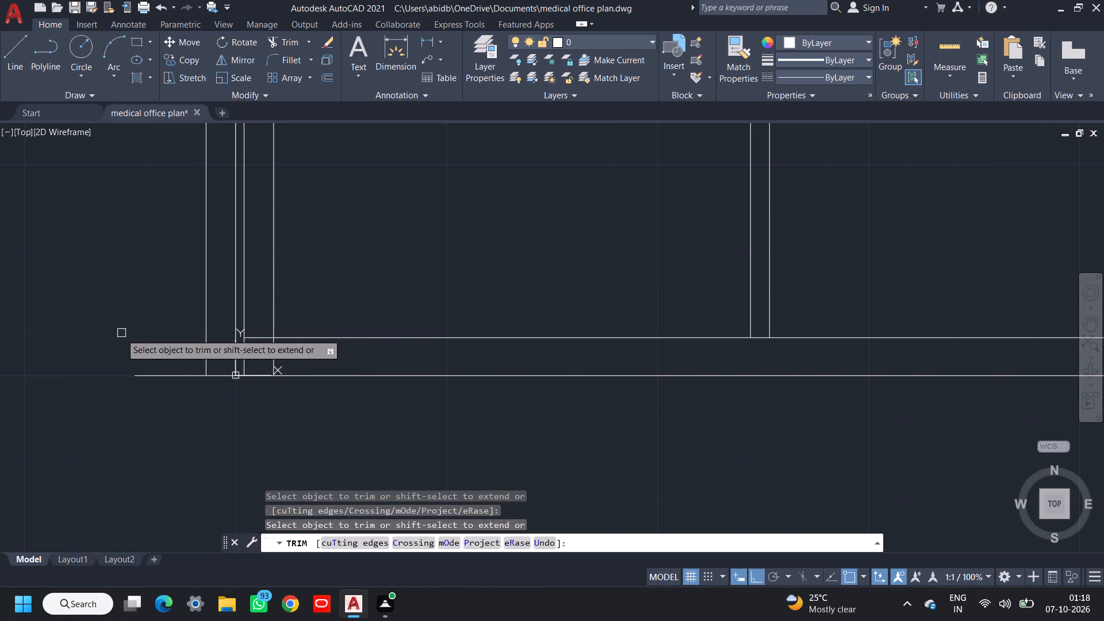
left_click(127, 338)
left_click(166, 444)
Trim away the old left wall's inner line, including its short remnant within the bottom wall.
left_click(298, 288)
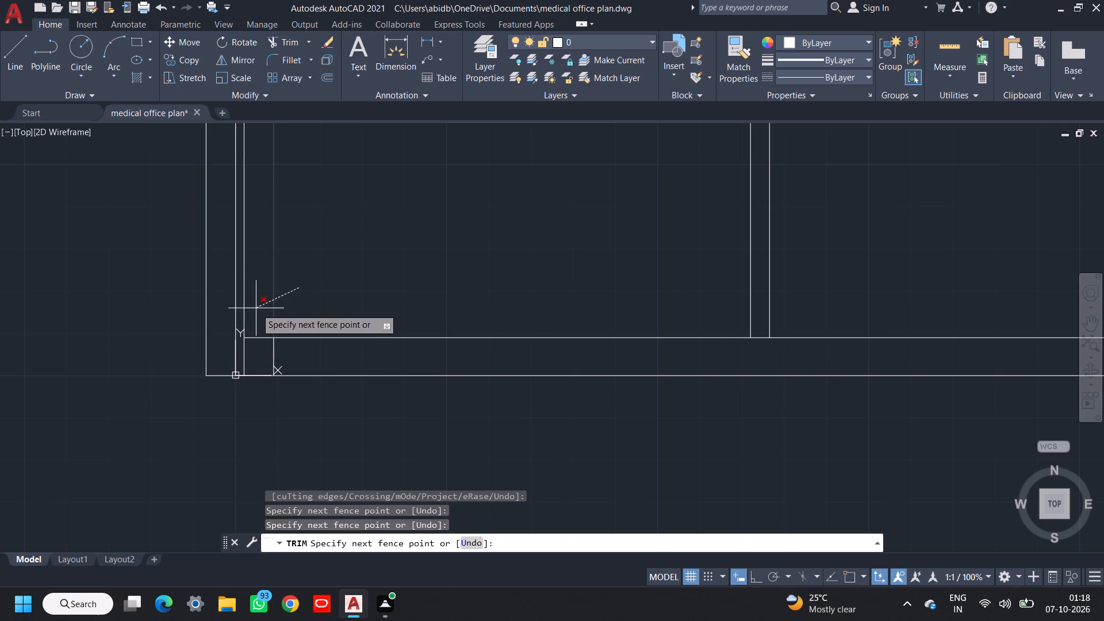
left_click(258, 308)
scroll(275, 352, "up", 2)
left_click(310, 354)
left_click(243, 360)
scroll(241, 360, "down", 2)
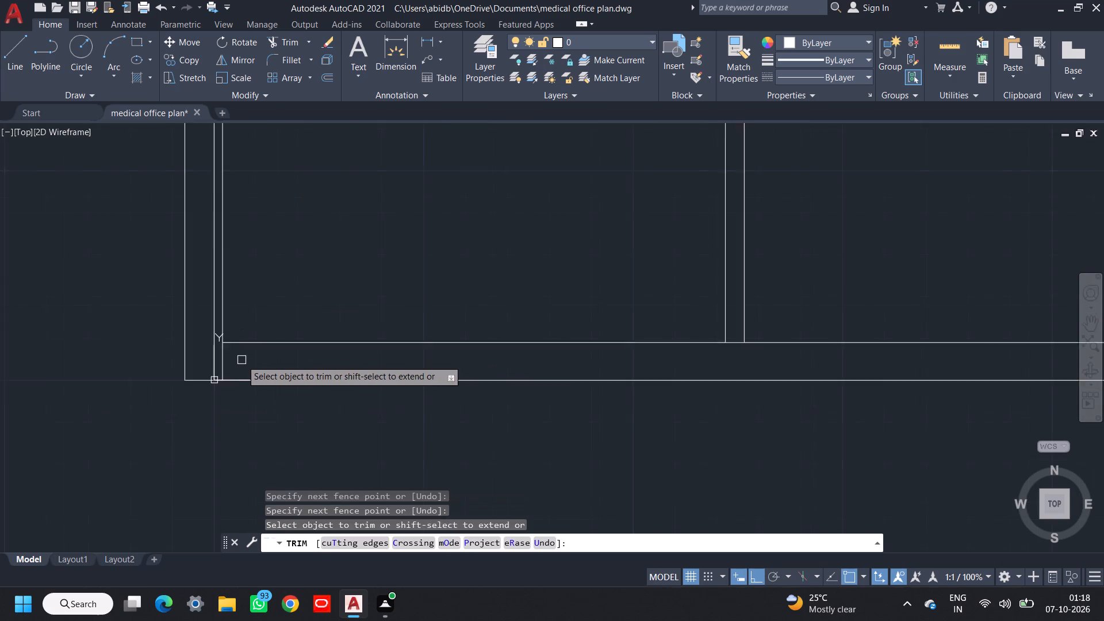
Trim away the old left wall's outer line and the new inner line's stub inside the bottom wall at the lower-left corner.
scroll(241, 360, "down", 1)
scroll(226, 342, "up", 5)
left_click(226, 341)
left_click(129, 365)
scroll(285, 443, "down", 2)
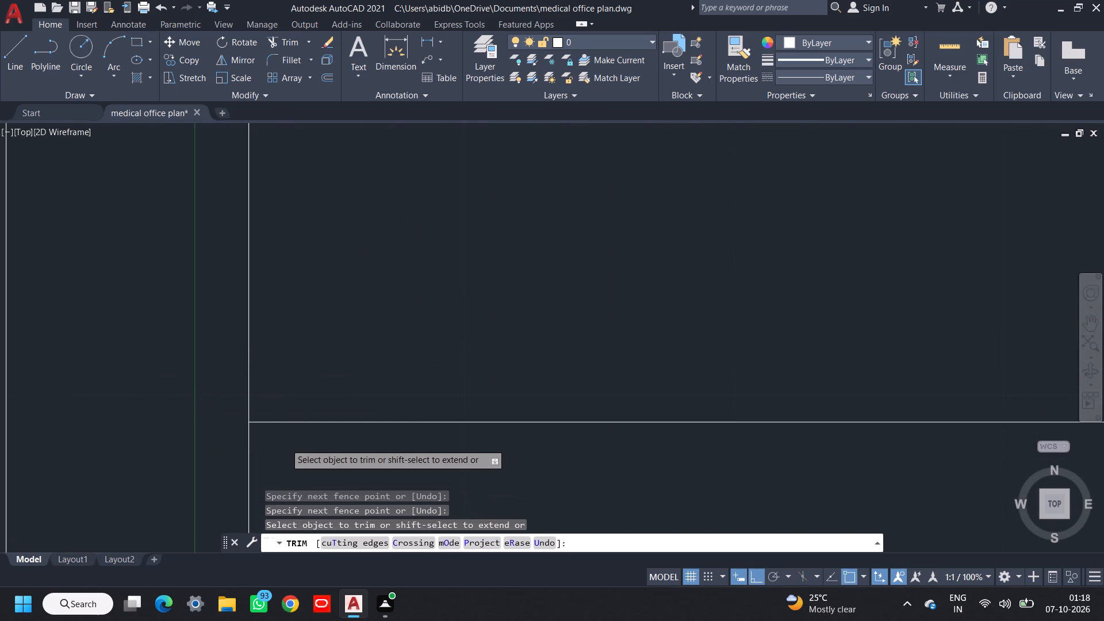
scroll(285, 443, "down", 2)
left_click(301, 451)
left_click(259, 453)
scroll(354, 377, "down", 3)
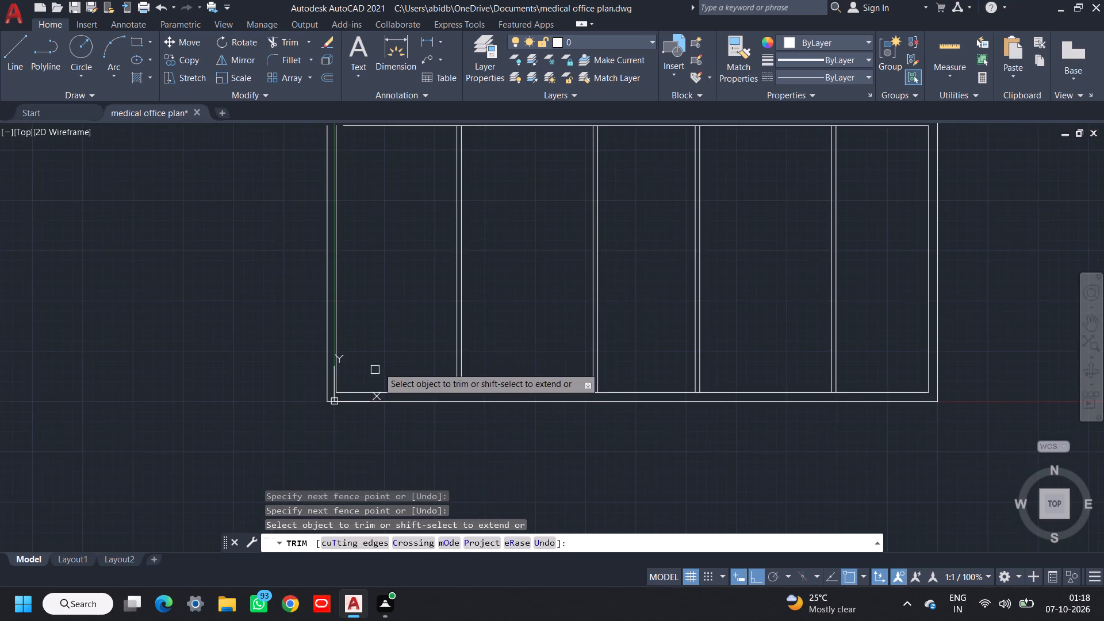
scroll(426, 349, "down", 1)
middle_click_drag(420, 351, 418, 378)
scroll(363, 237, "up", 3)
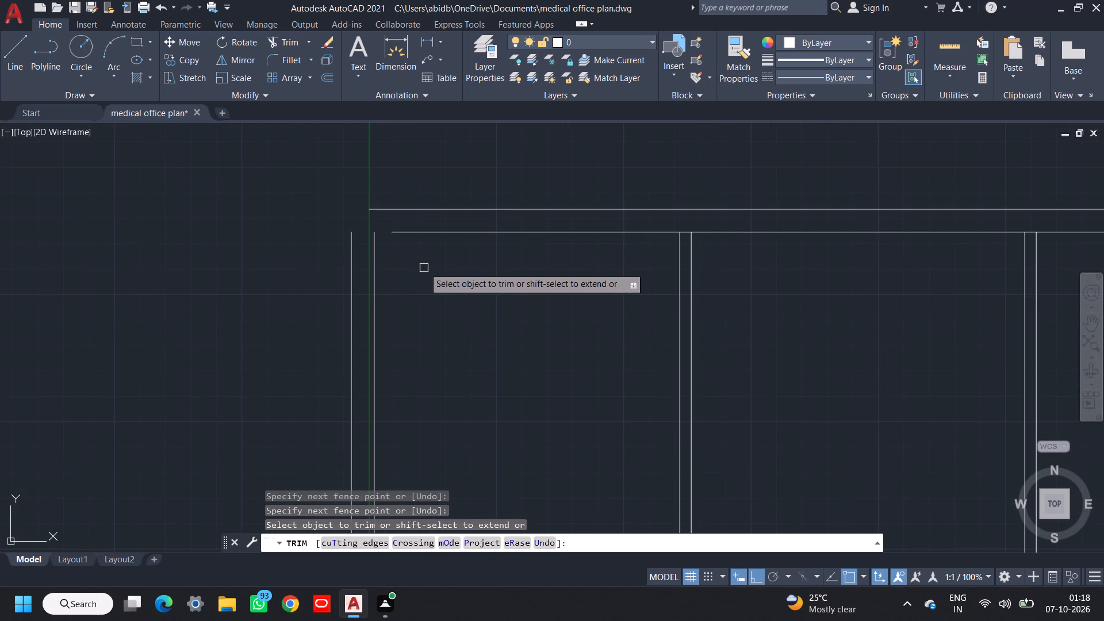
key("Escape")
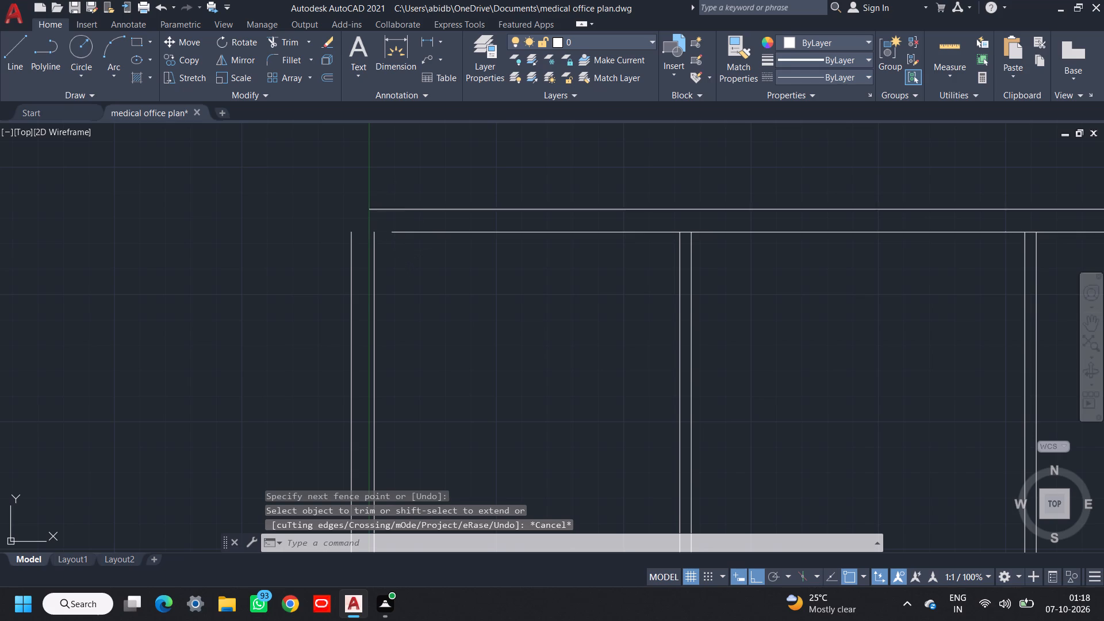
Stretch the left end of the top wall's outer line leftward past the new exterior wall.
left_click(394, 208)
left_click(369, 208)
left_click(293, 208)
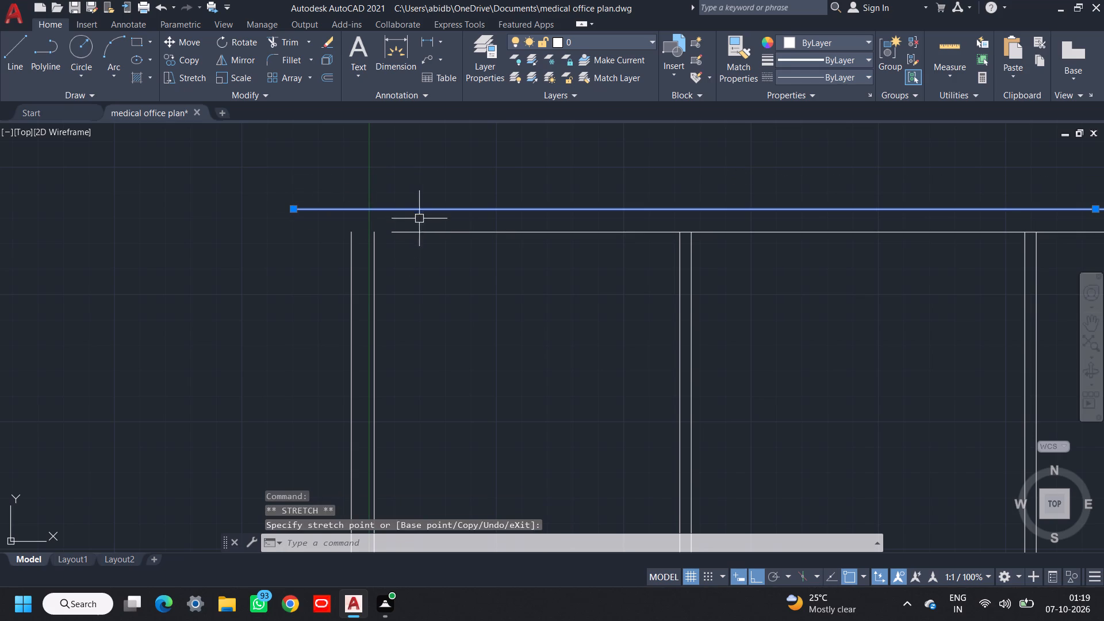
key("Escape")
Extend the new left wall's lines up to the top outer line, and the top inner line left to the new wall's inner line.
type("ex")
key("space")
key("space")
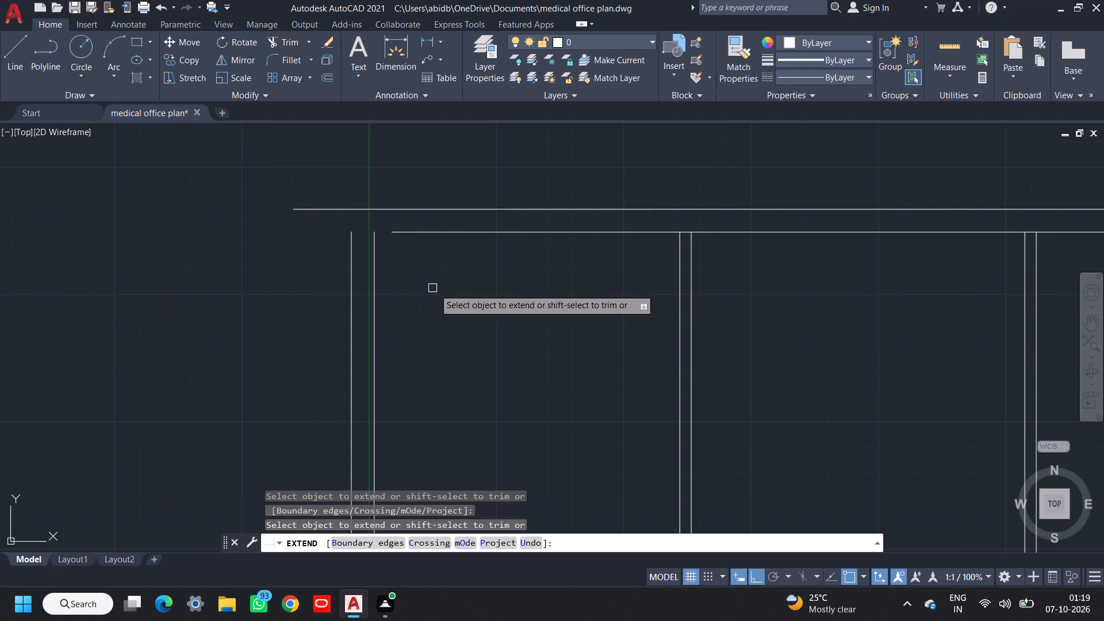
left_click(435, 290)
left_click(290, 298)
left_click(397, 235)
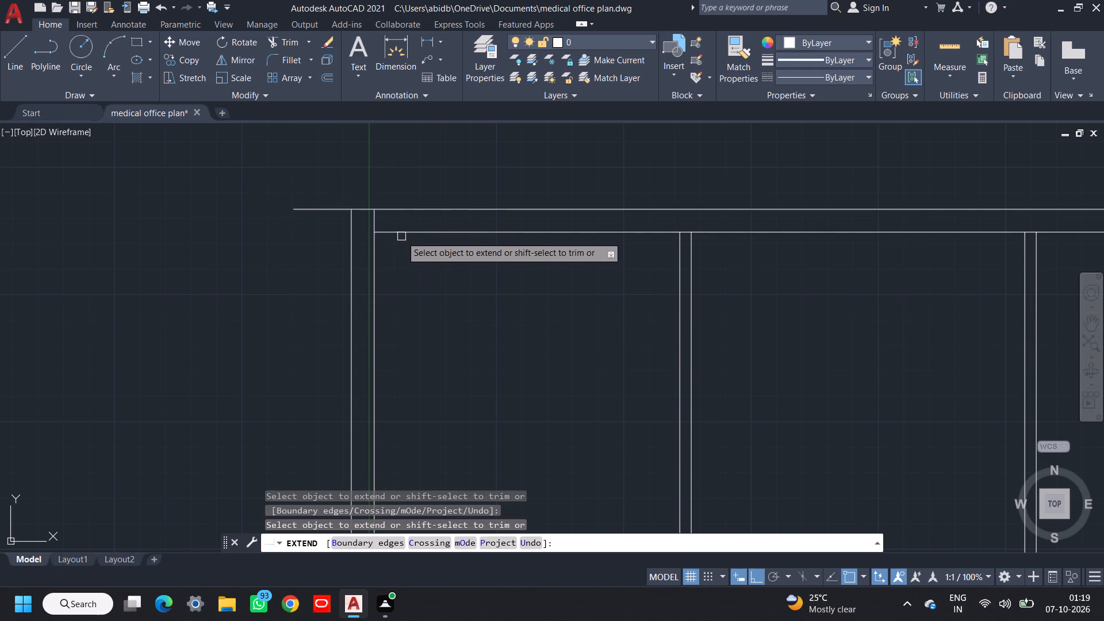
scroll(408, 253, "down", 3)
middle_click_drag(430, 268, 306, 274)
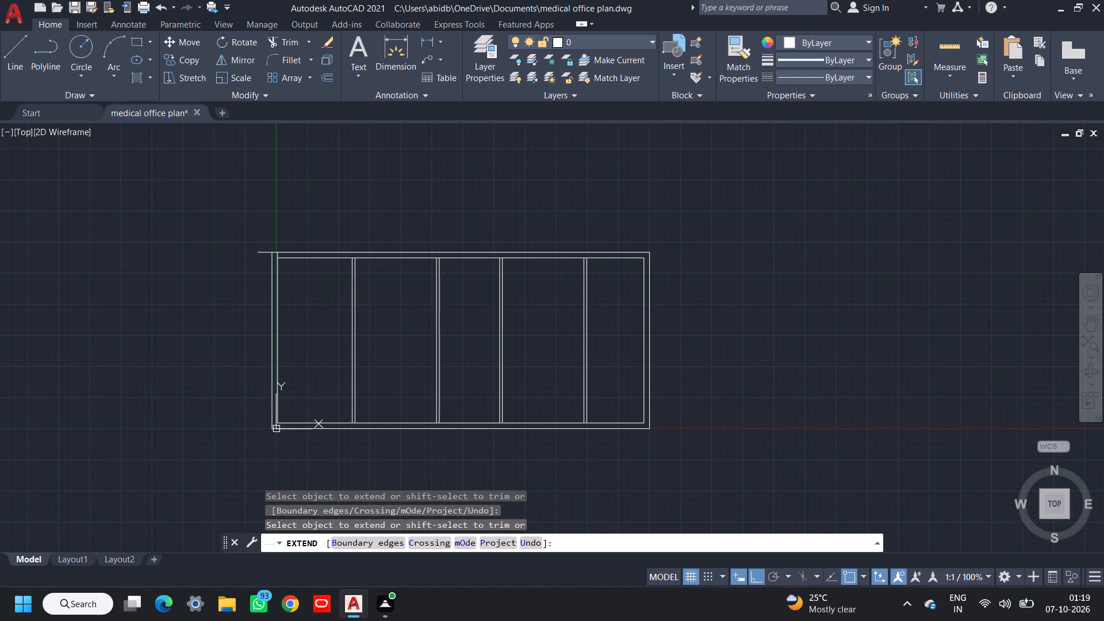
key("Escape")
Trim the top outer line's overhang past the new left wall and the inner line's stub inside the top wall at the upper-left corner.
type("tr")
key("v")
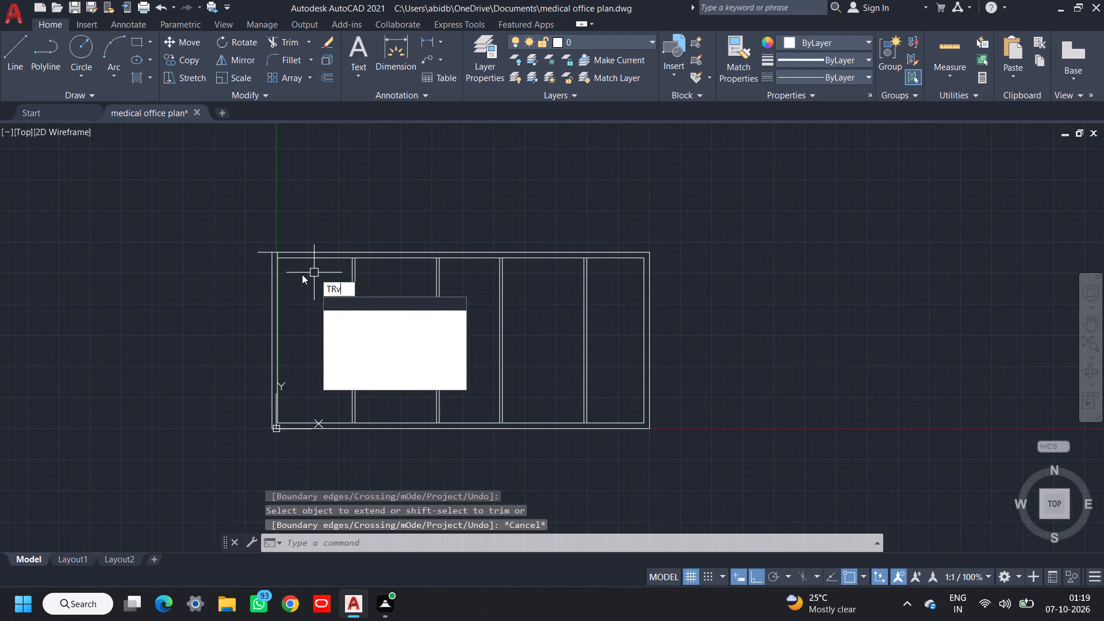
key("BackSpace")
key("space")
key("space")
scroll(279, 255, "up", 3)
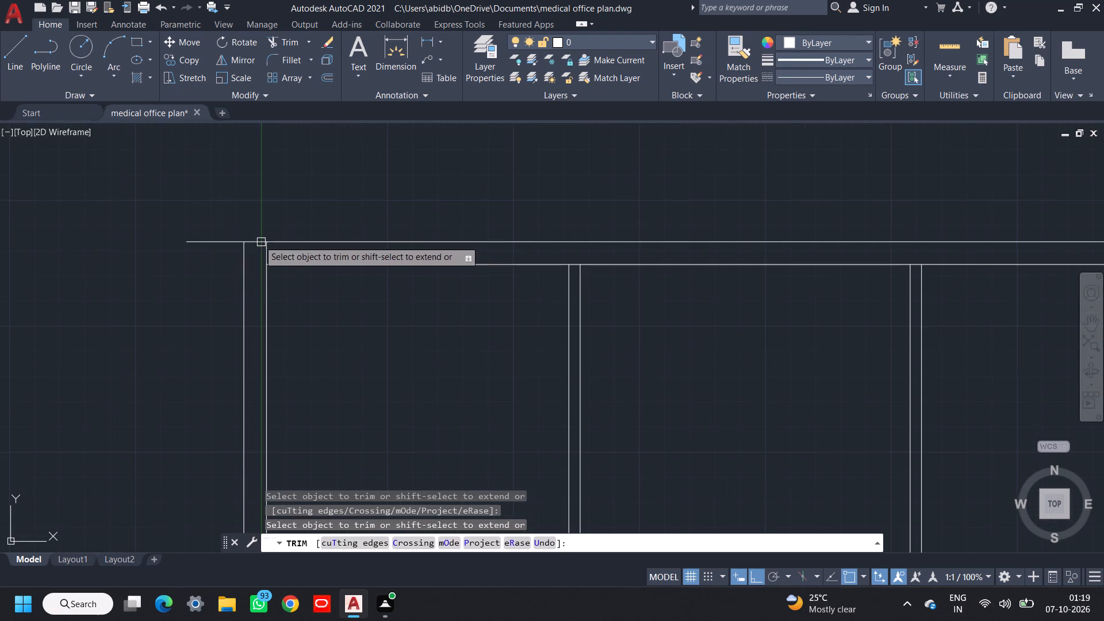
left_click_drag(221, 221, 221, 231)
left_click(220, 273)
scroll(260, 260, "up", 3)
left_click(246, 246)
left_click(325, 243)
scroll(333, 247, "down", 6)
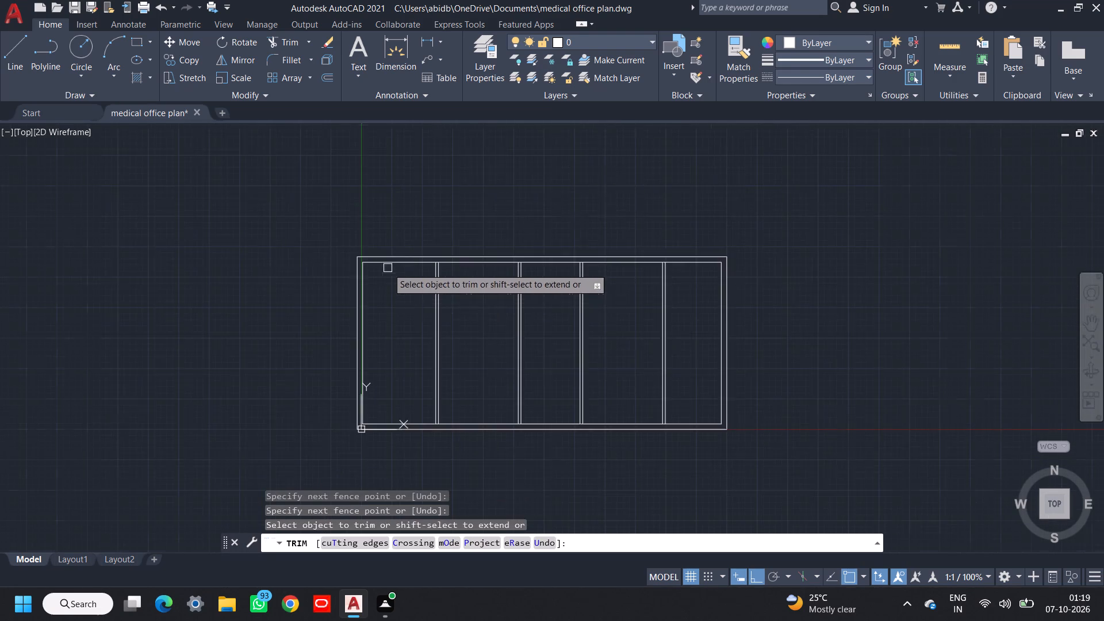
Trim the top and bottom walls' inner lines between the two faces of the first partition from the left.
middle_click_drag(392, 269, 307, 232)
scroll(348, 216, "up", 6)
left_click(360, 329)
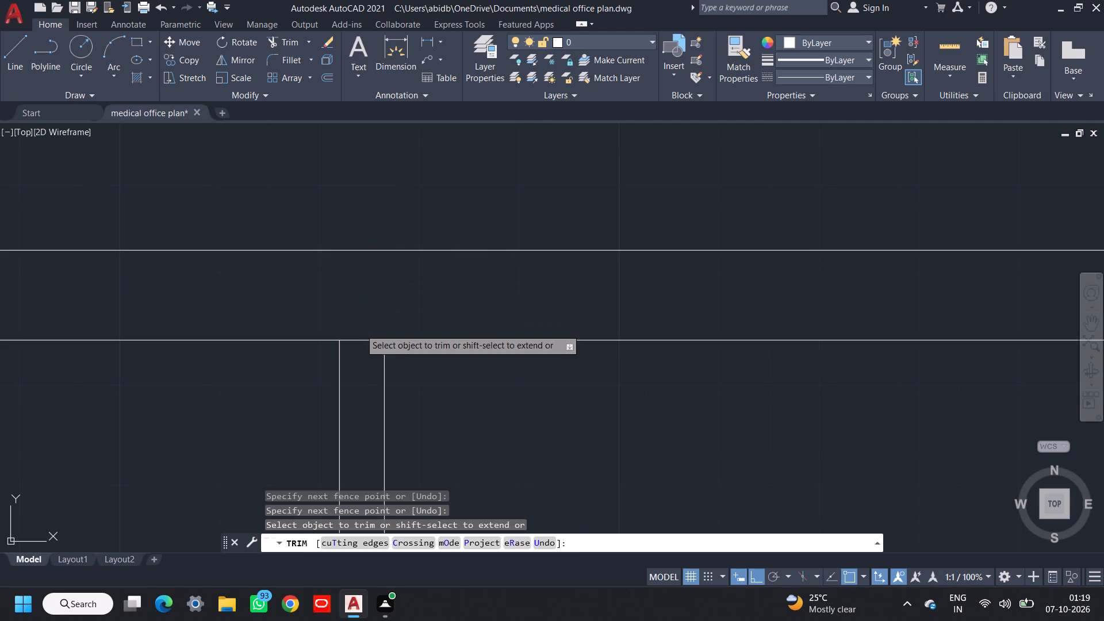
left_click(362, 361)
scroll(385, 361, "down", 4)
middle_click_drag(408, 393, 336, 174)
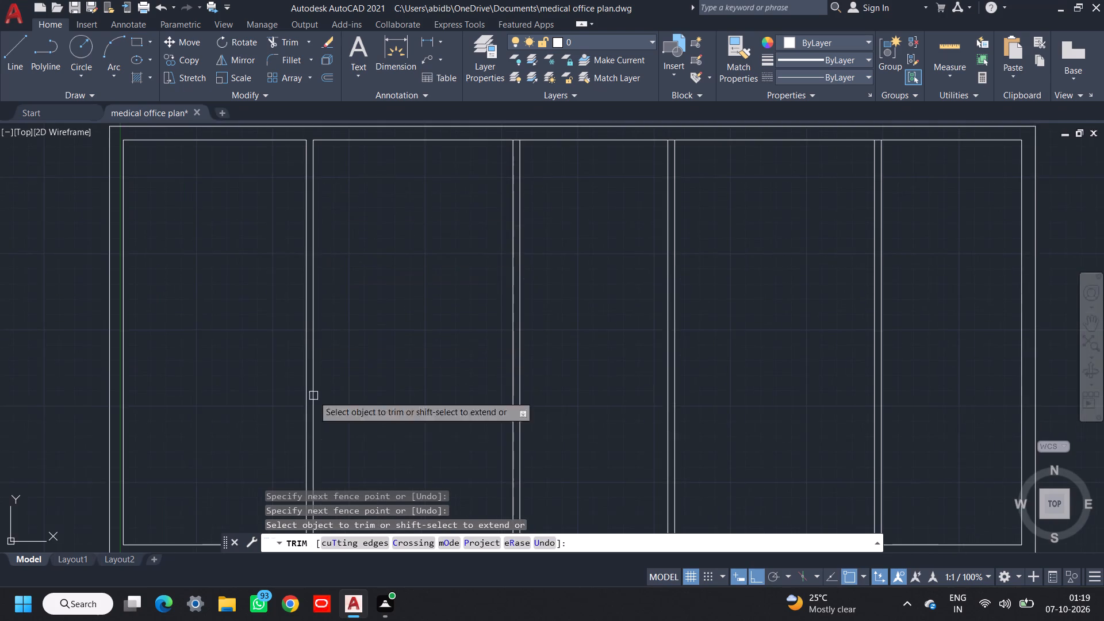
middle_click_drag(313, 432, 349, 231)
scroll(352, 352, "up", 4)
scroll(309, 289, "up", 1)
left_click(294, 281)
left_click(293, 335)
scroll(302, 333, "down", 5)
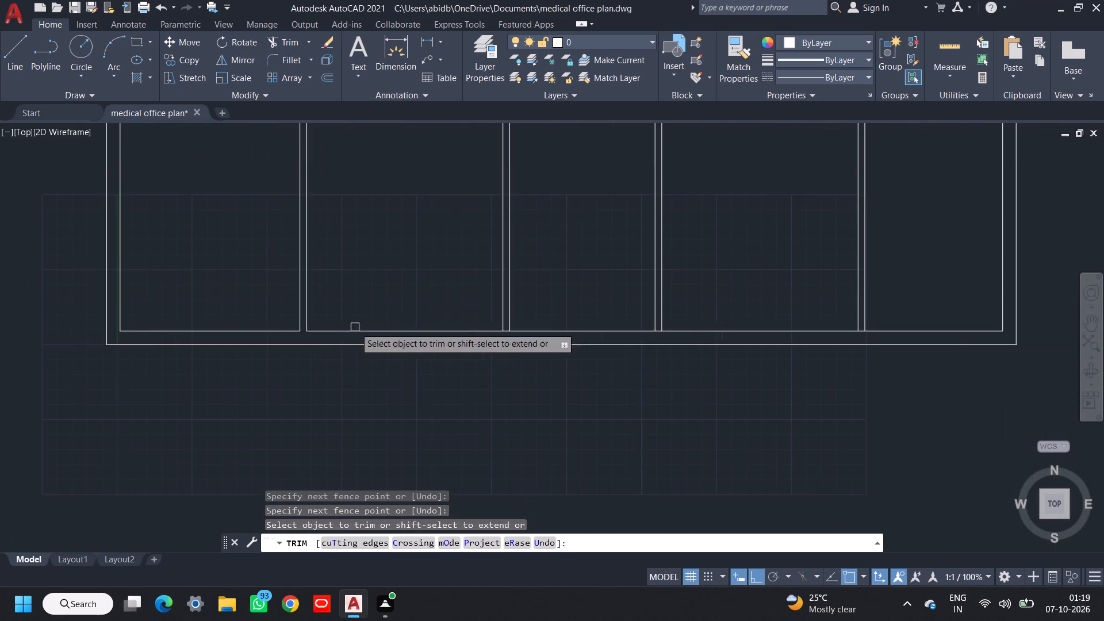
Trim the bottom wall's inner line between the faces of the second and third partitions.
middle_click_drag(459, 328, 448, 330)
middle_click_drag(492, 339, 427, 333)
scroll(430, 336, "up", 5)
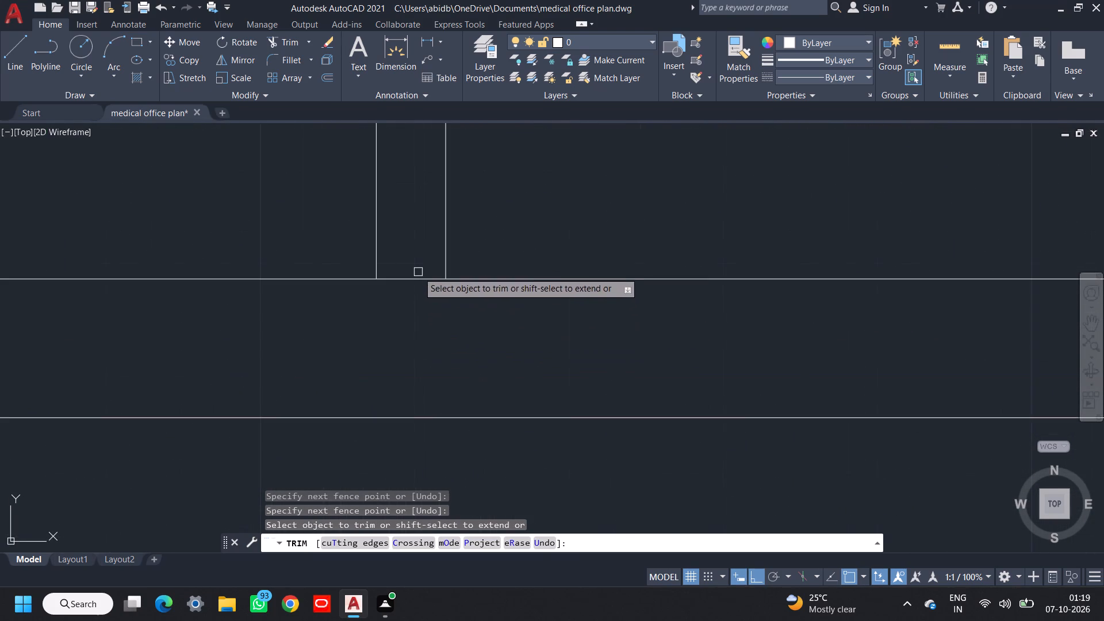
left_click_drag(418, 248, 418, 260)
left_click(420, 328)
left_click(419, 242)
scroll(438, 272, "down", 3)
middle_click_drag(516, 281, 310, 297)
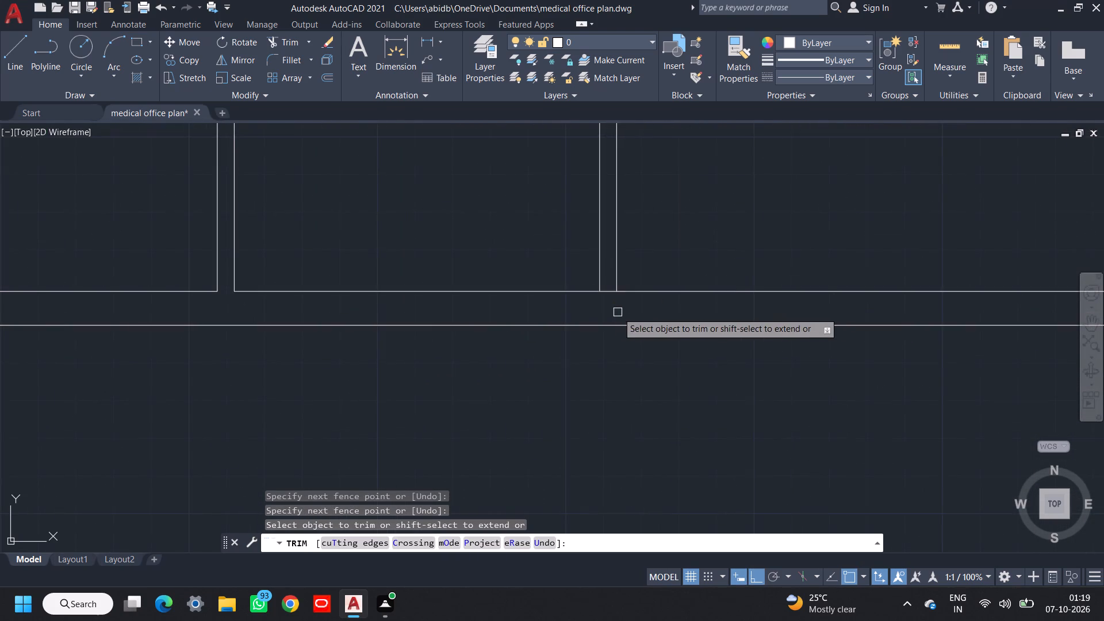
scroll(631, 298, "up", 3)
left_click(536, 251)
left_click(534, 316)
scroll(534, 316, "down", 4)
Trim the bottom wall's inner line between the faces of the fourth partition.
middle_click_drag(616, 321, 348, 373)
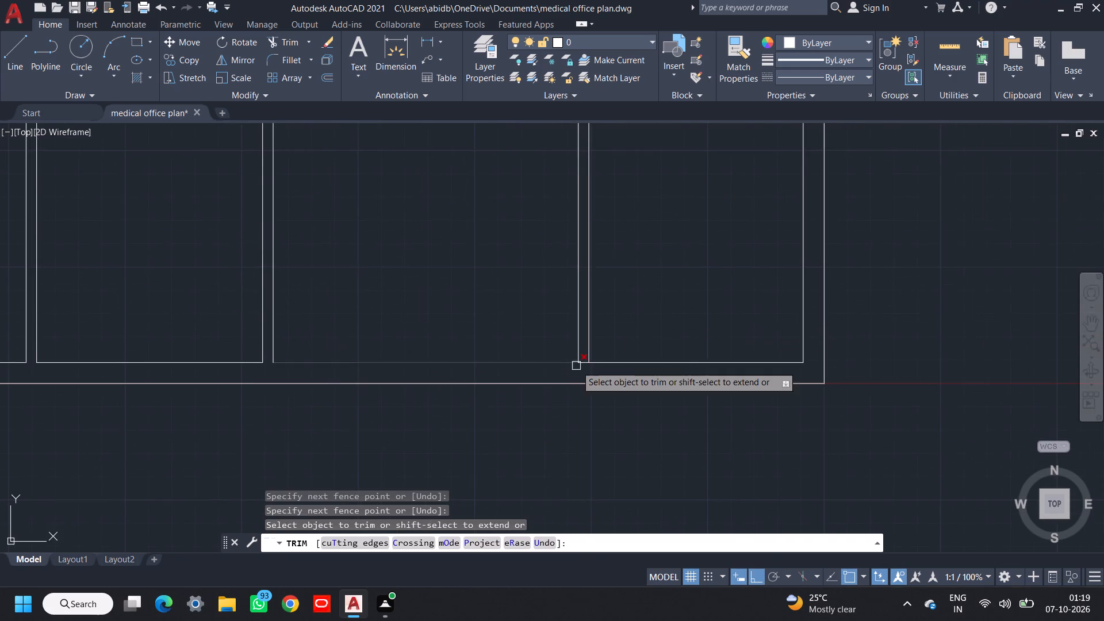
scroll(609, 365, "up", 3)
left_click(489, 340)
left_click(482, 398)
scroll(486, 394, "down", 4)
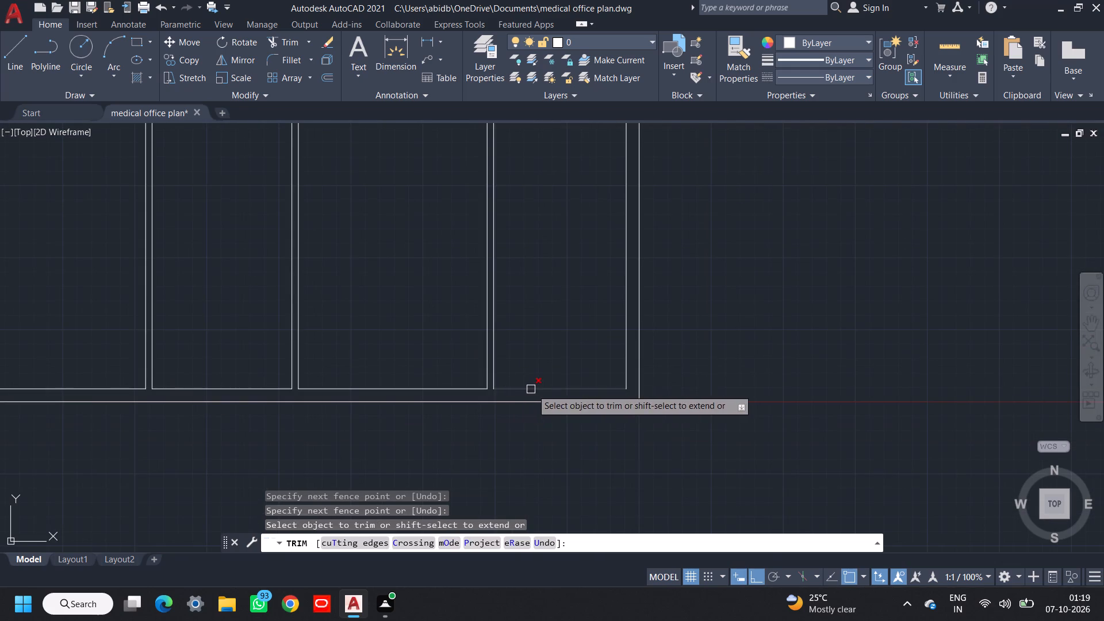
middle_click_drag(532, 389, 616, 388)
key("Escape")
Offset the bottom wall's inner line in the rightmost room upward by 8'8".
middle_click_drag(543, 396, 563, 388)
type("o")
key("space")
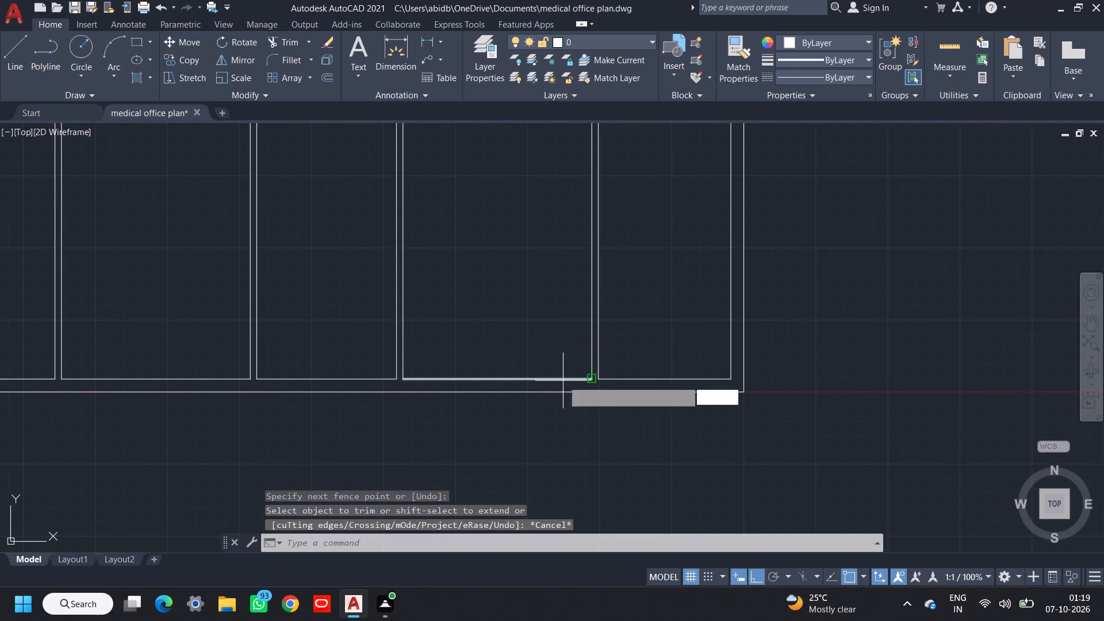
key("space")
left_click(631, 375)
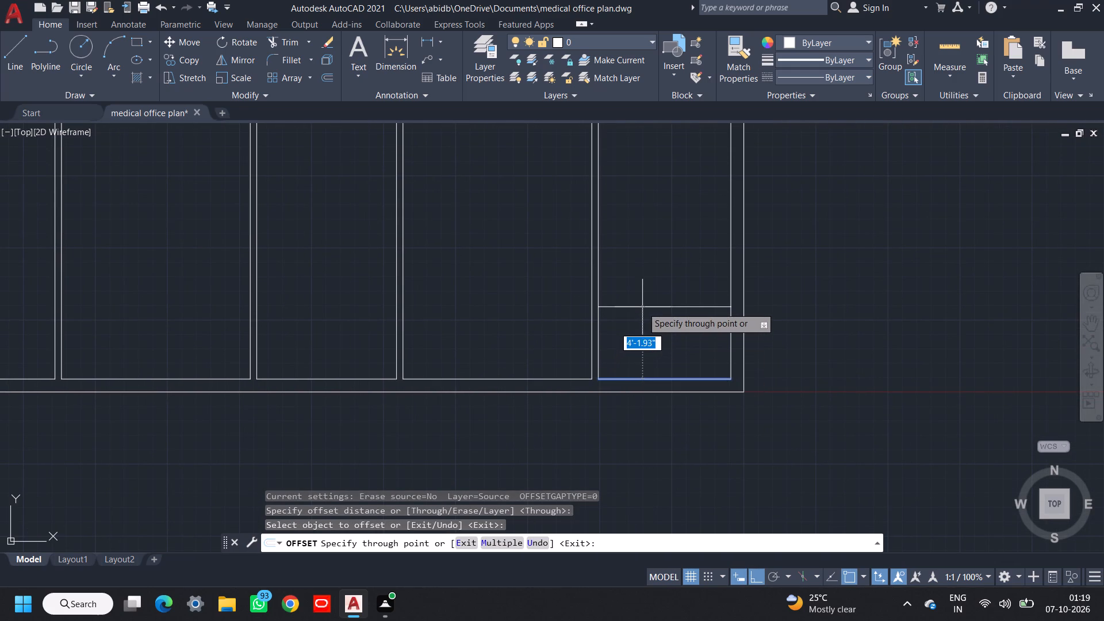
type("8'8\"")
key("Return")
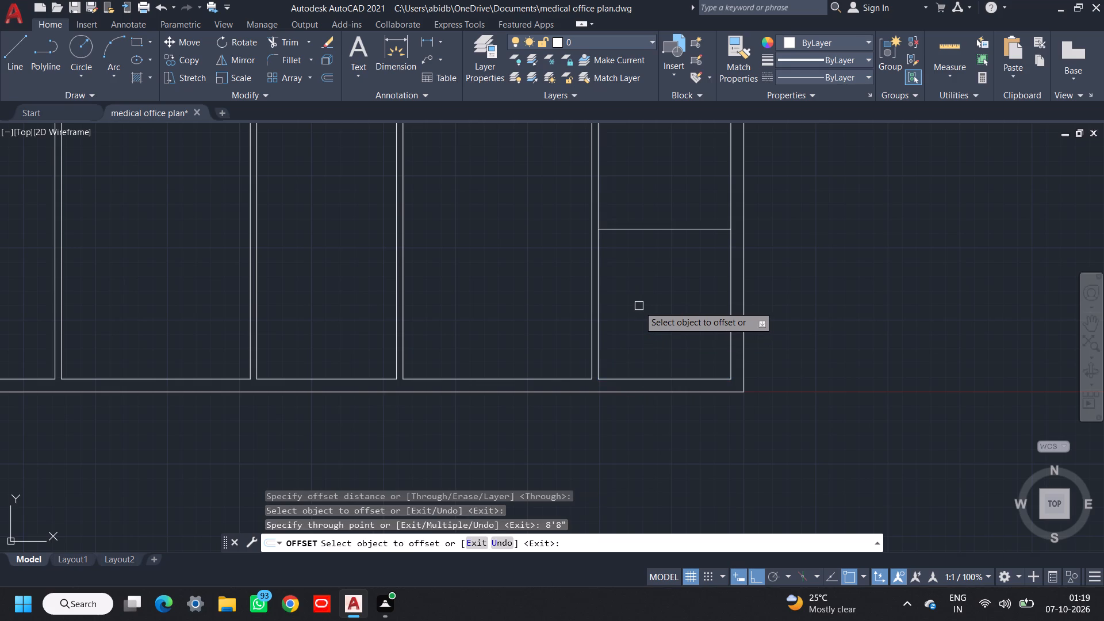
Offset the new horizontal line upward by 4.5" to form the cross wall's thickness.
middle_click_drag(655, 302, 654, 365)
scroll(653, 361, "up", 1)
left_click(670, 252)
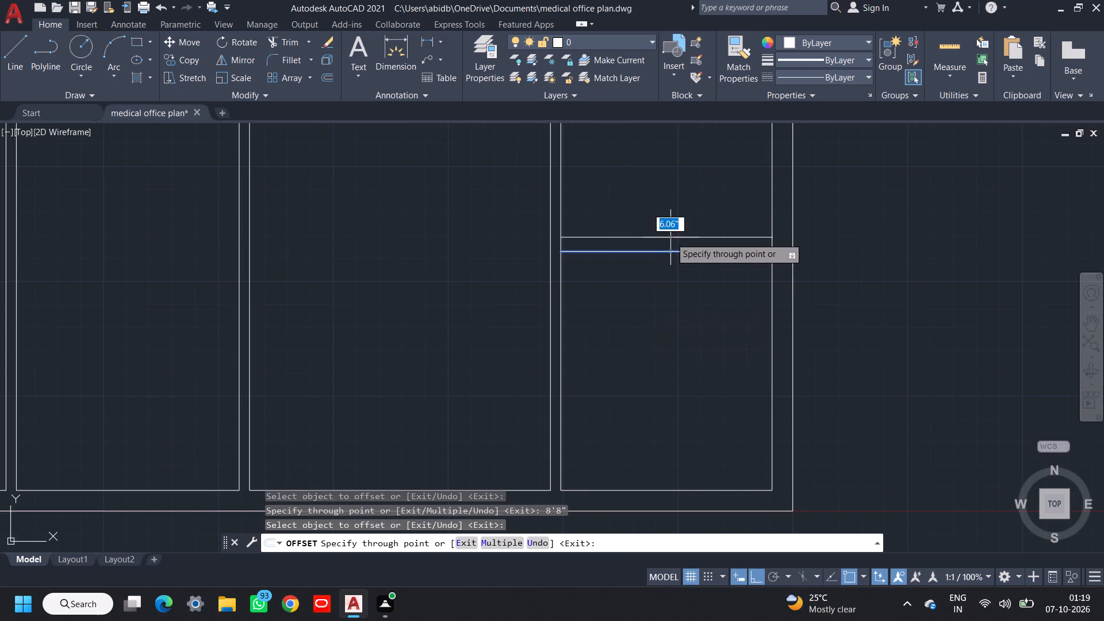
type("4.5\"")
key("Return")
scroll(666, 232, "down", 3)
middle_click_drag(654, 255, 655, 270)
key("Escape")
Extend both cross-wall lines leftward across the fourth and third partitions to the second partition.
type("ex")
key("space")
key("space")
left_click(651, 235)
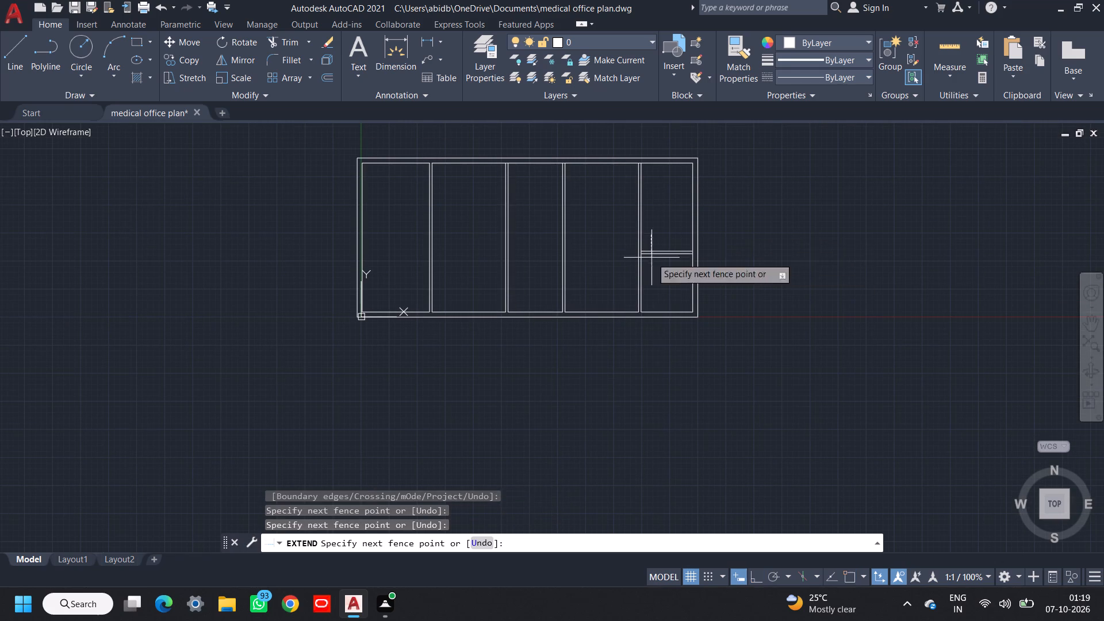
left_click(651, 288)
left_click(655, 235)
left_click(658, 274)
left_click(600, 231)
left_click(596, 275)
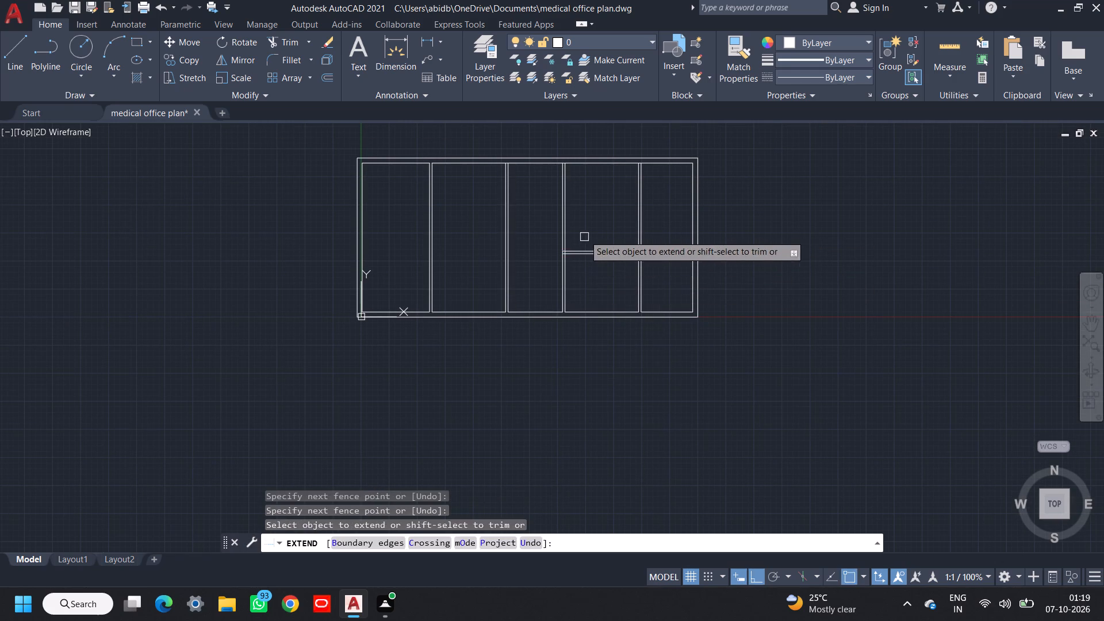
left_click(584, 232)
left_click(584, 266)
left_click_drag(588, 222, 588, 227)
left_click(584, 259)
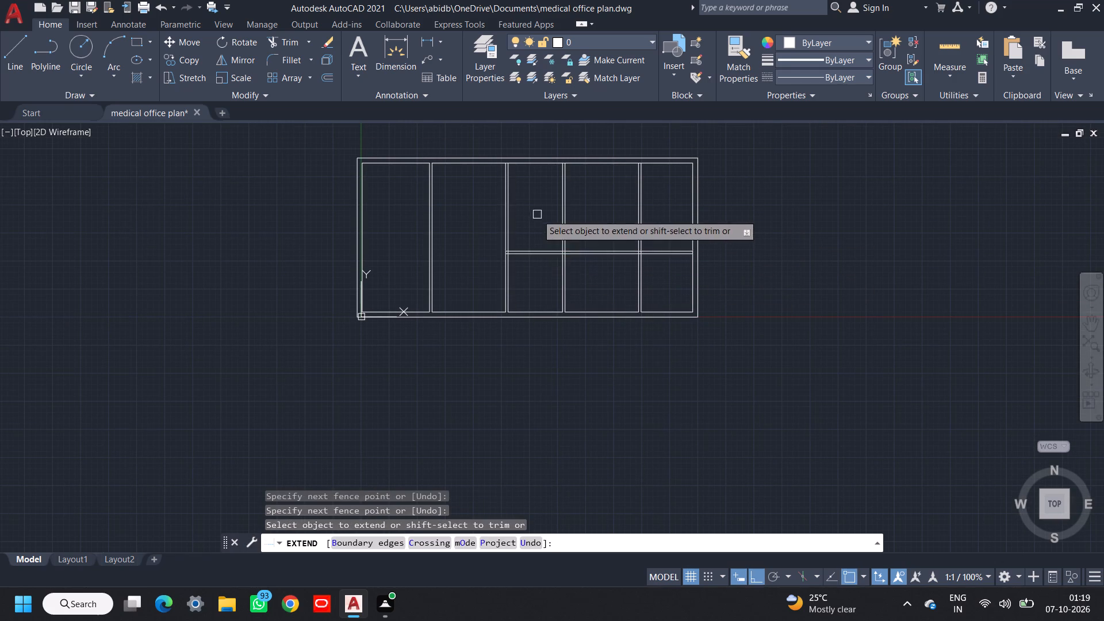
Extend both cross-wall lines leftward across the second and first partitions to the left exterior wall's inner line.
left_click_drag(539, 215, 539, 231)
left_click(526, 297)
left_click(485, 231)
left_click(461, 270)
left_click_drag(459, 212, 459, 218)
left_click(455, 271)
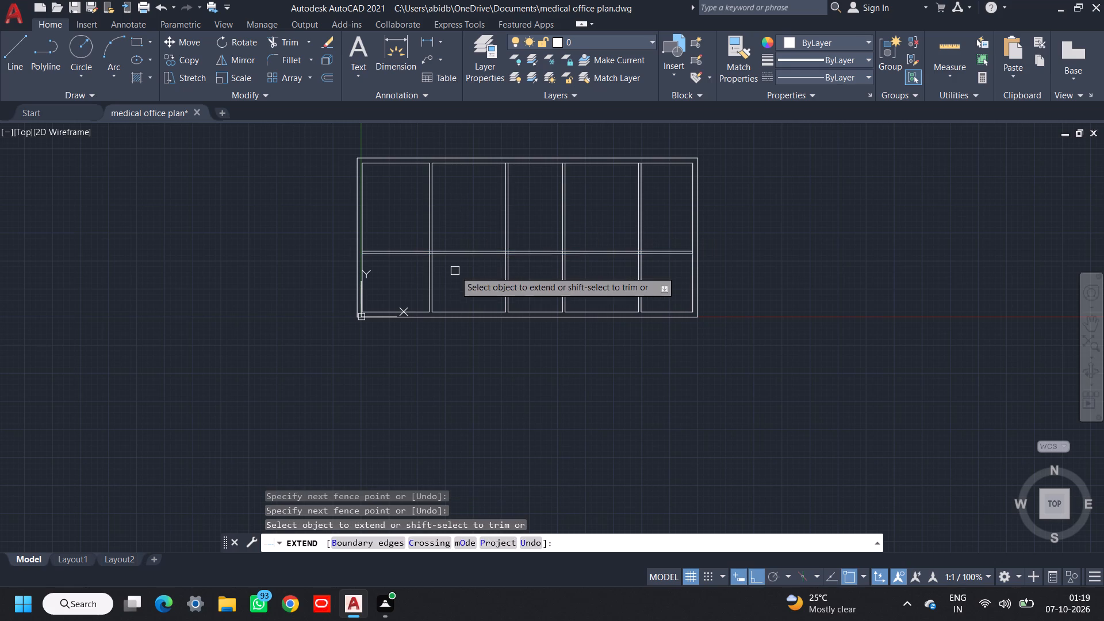
middle_click_drag(458, 270, 490, 270)
key("Escape")
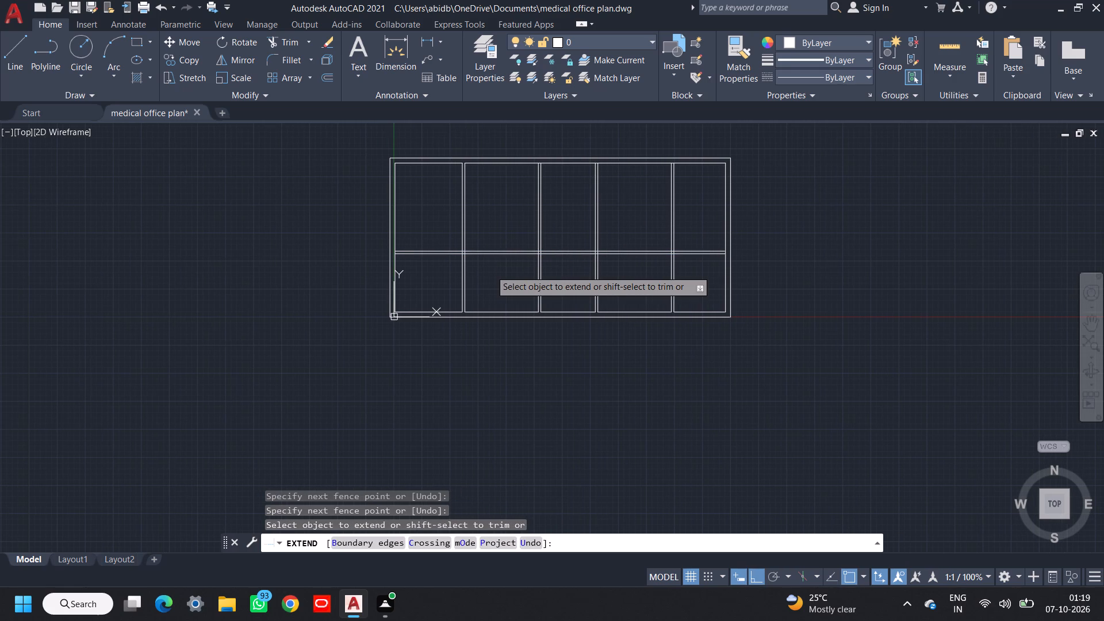
Offset the second partition's left line 6" to the left to mark the near edge of a door opening.
type("o")
key("space")
key("space")
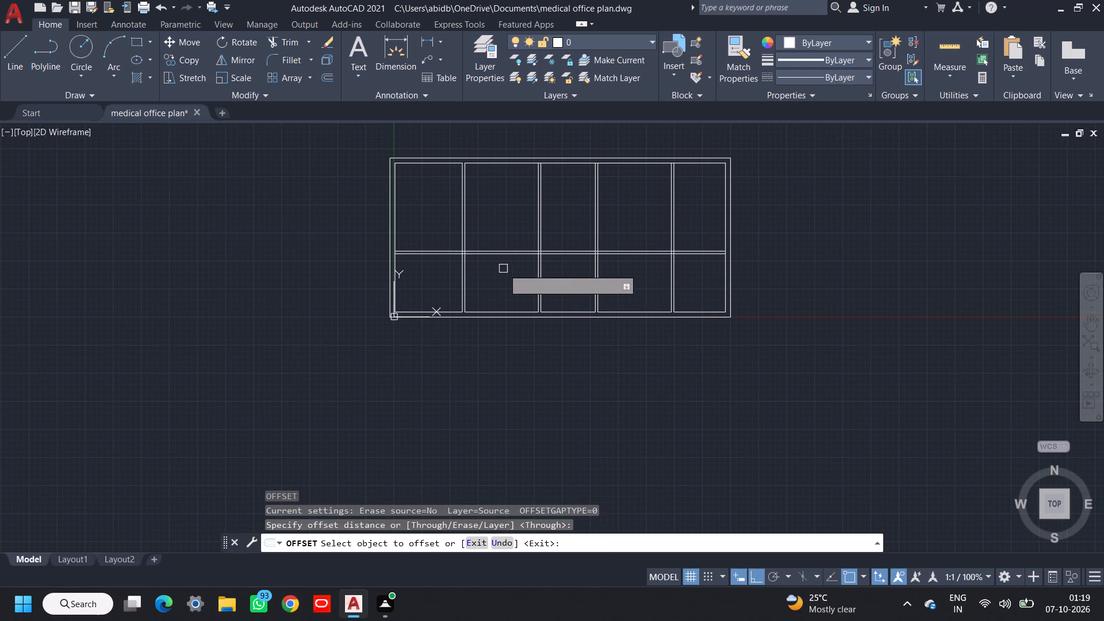
scroll(504, 269, "up", 3)
middle_click_drag(566, 262, 573, 288)
scroll(573, 288, "down", 1)
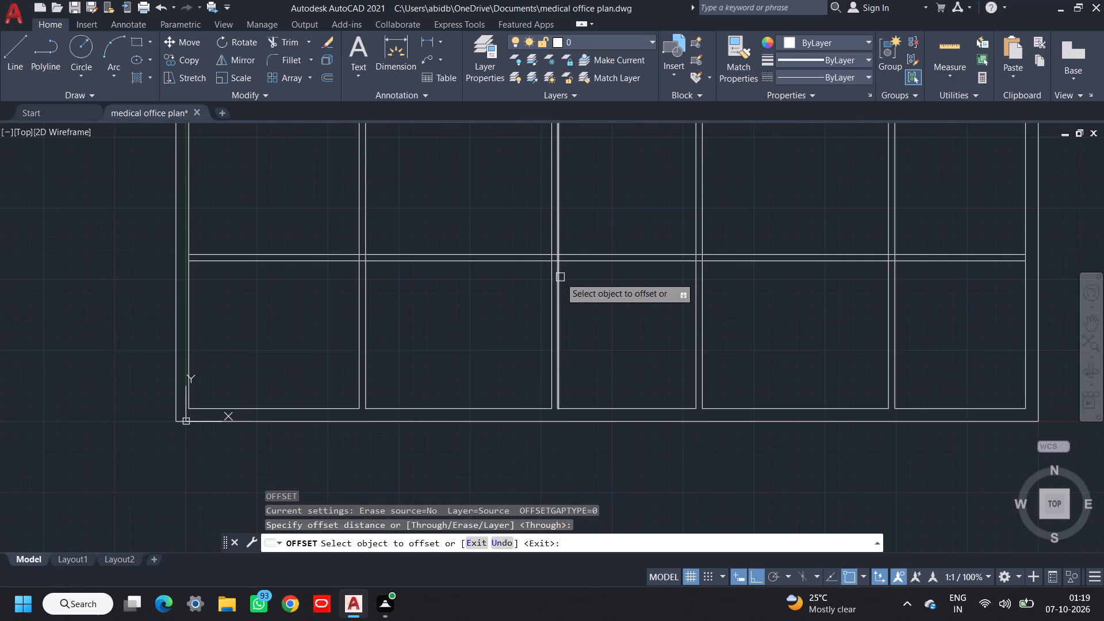
left_click(553, 276)
type("6\"")
key("Return")
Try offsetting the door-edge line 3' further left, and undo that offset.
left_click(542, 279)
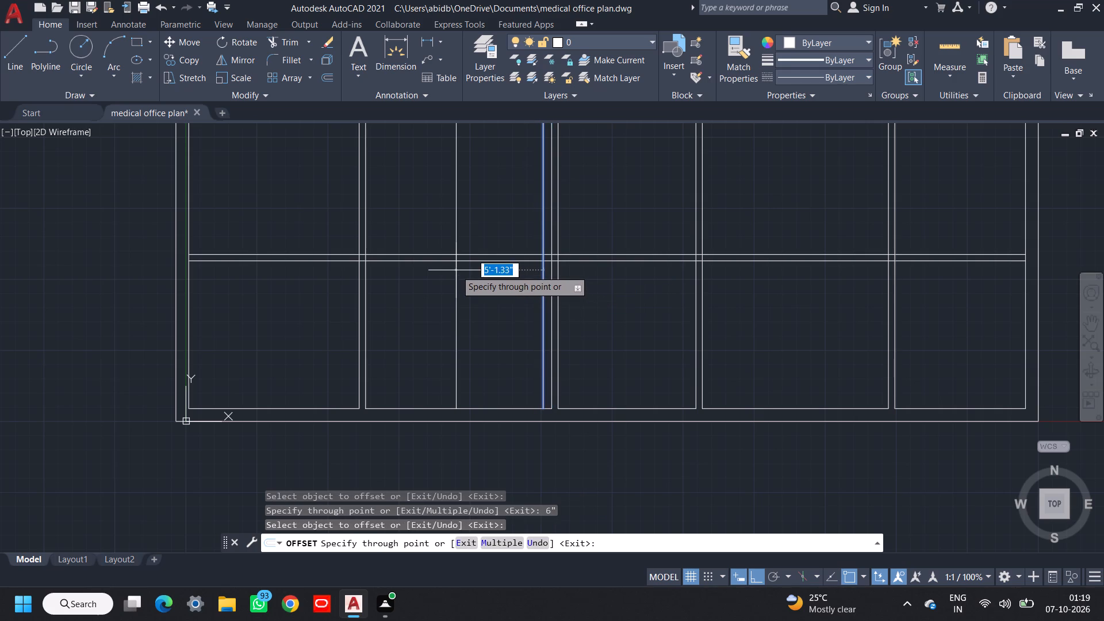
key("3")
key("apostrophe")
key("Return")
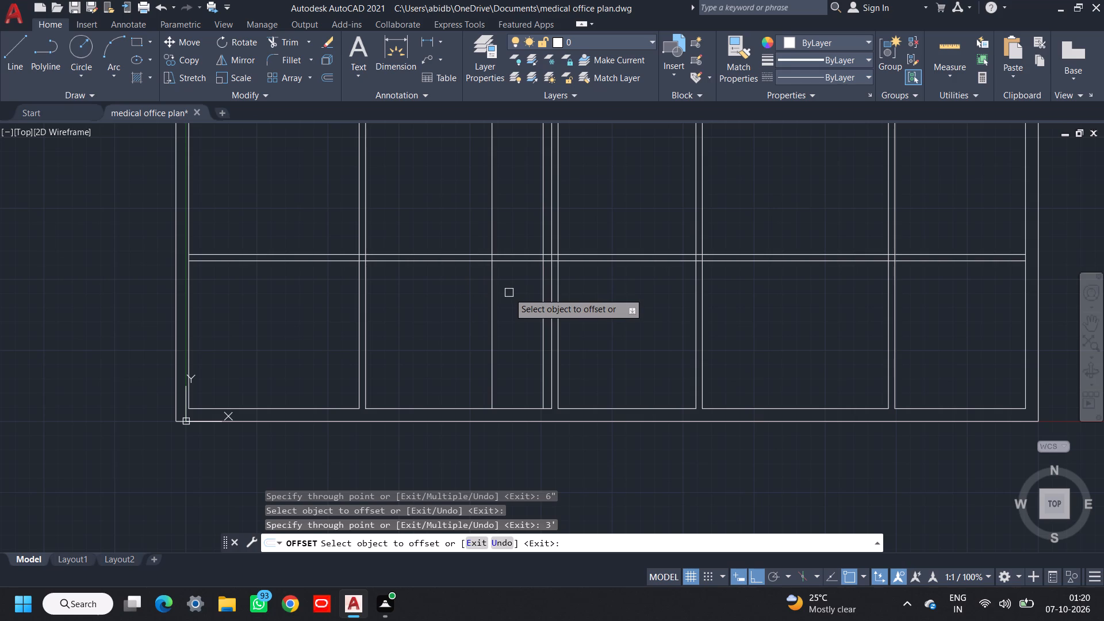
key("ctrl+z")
Offset the door-edge line left of the second partition by 3'3" to the left.
left_click(542, 278)
type("3'3\"")
key("Return")
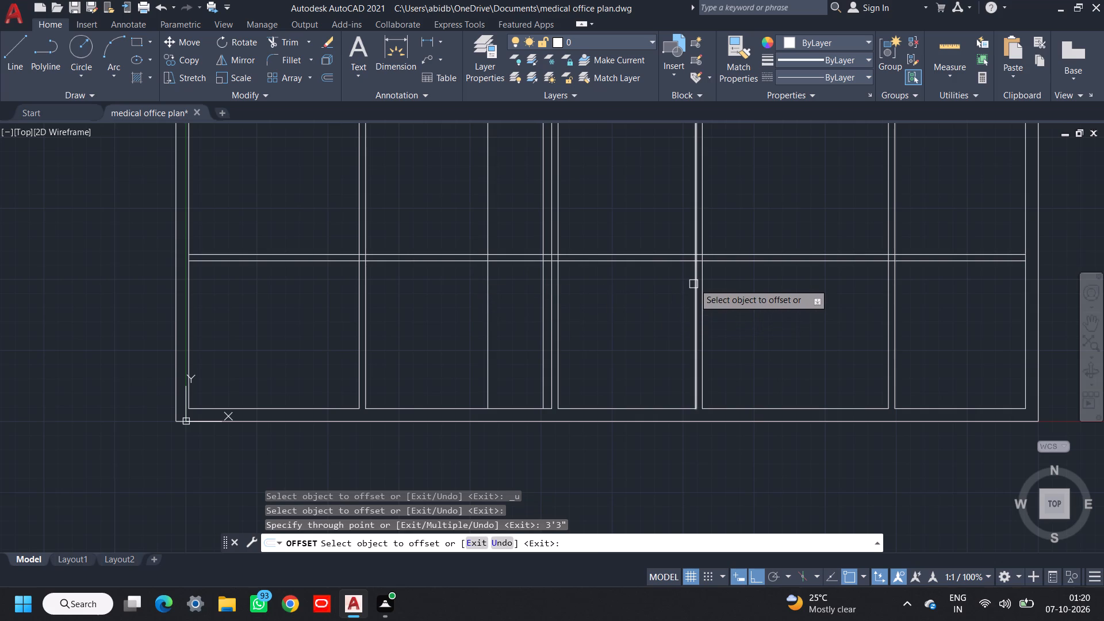
Offset the second partition's right line 6" to the right, and that new line 3'3" further right, marking another door opening.
left_click(561, 306)
key("6")
key("shift+quotedbl")
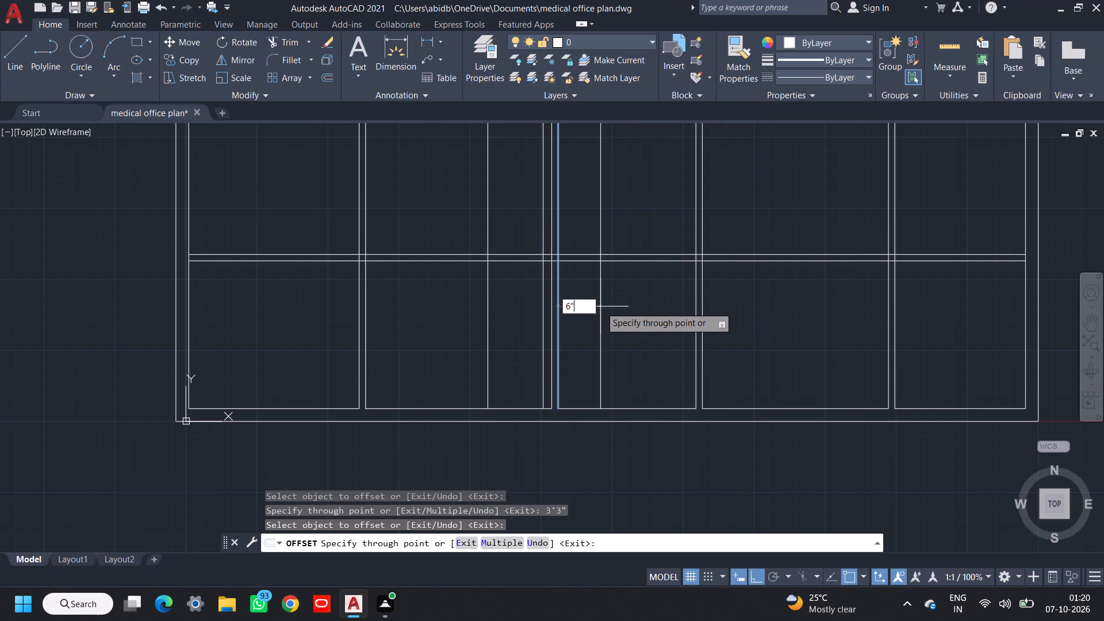
key("Return")
left_click(568, 309)
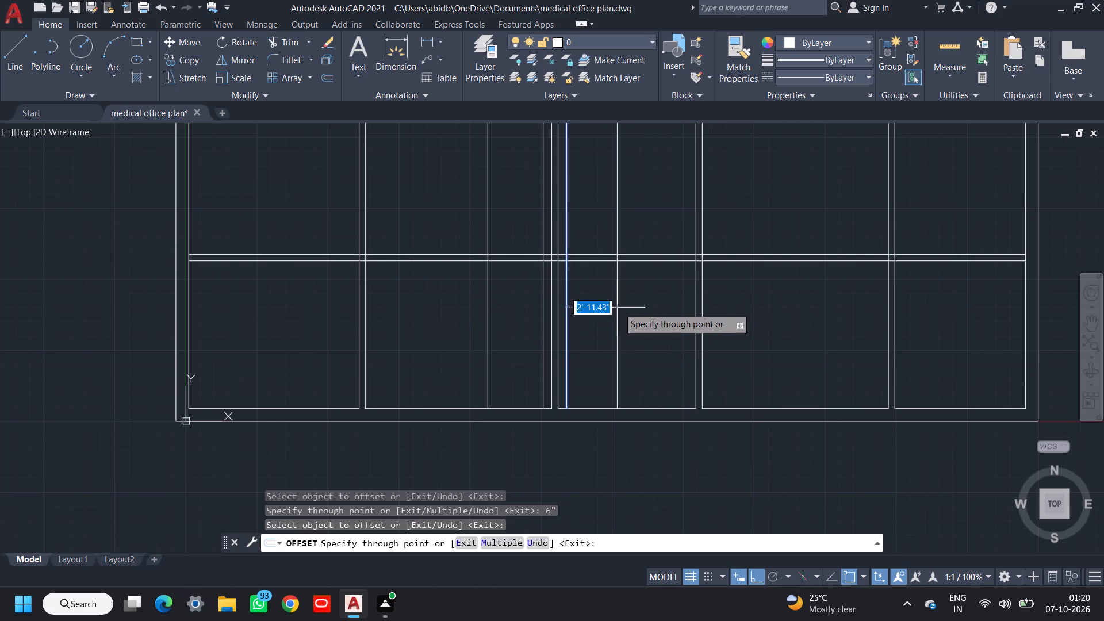
type("3'")
key("3")
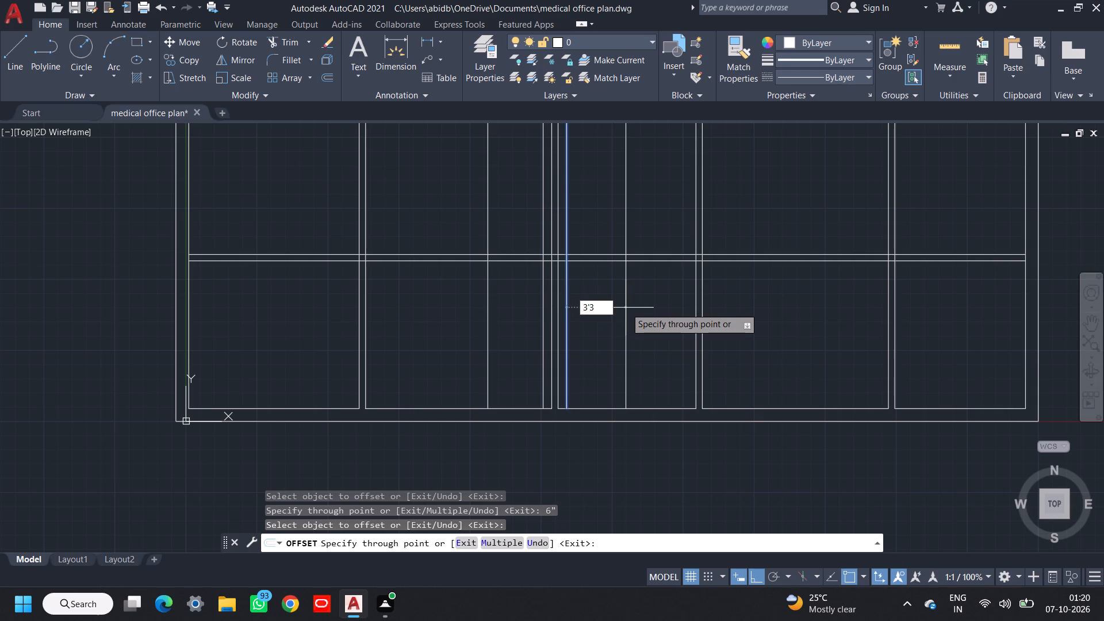
key("shift+quotedbl")
key("Return")
middle_click_drag(642, 308, 641, 308)
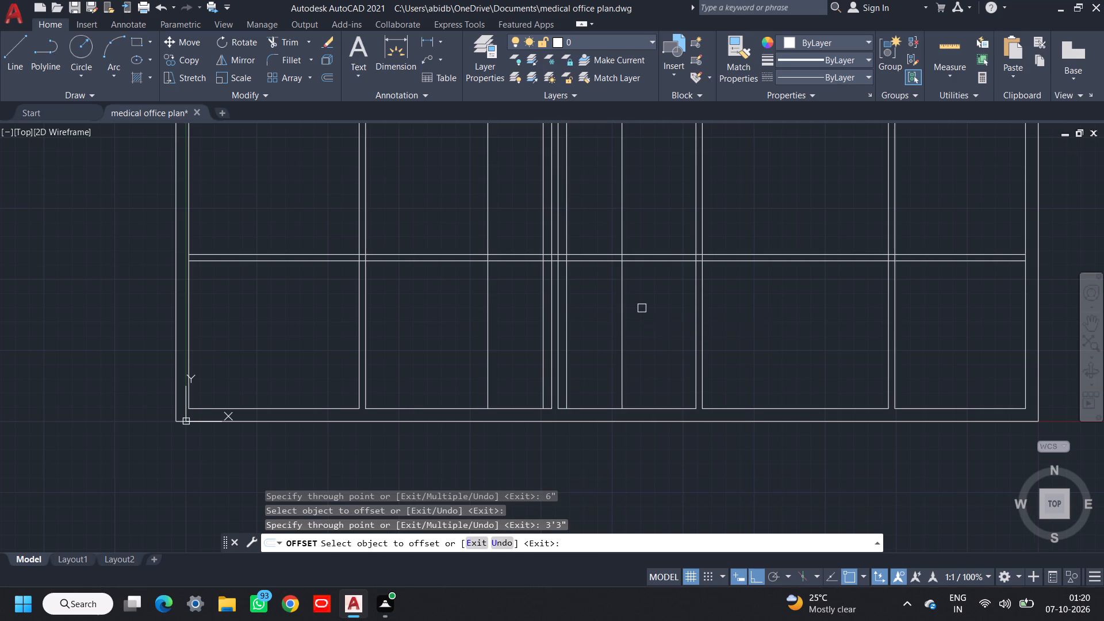
middle_click_drag(641, 308, 599, 320)
key("Escape")
Cut the door opening right of the second partition out of the cross wall, trimming its edge lines above and below the wall.
key("t")
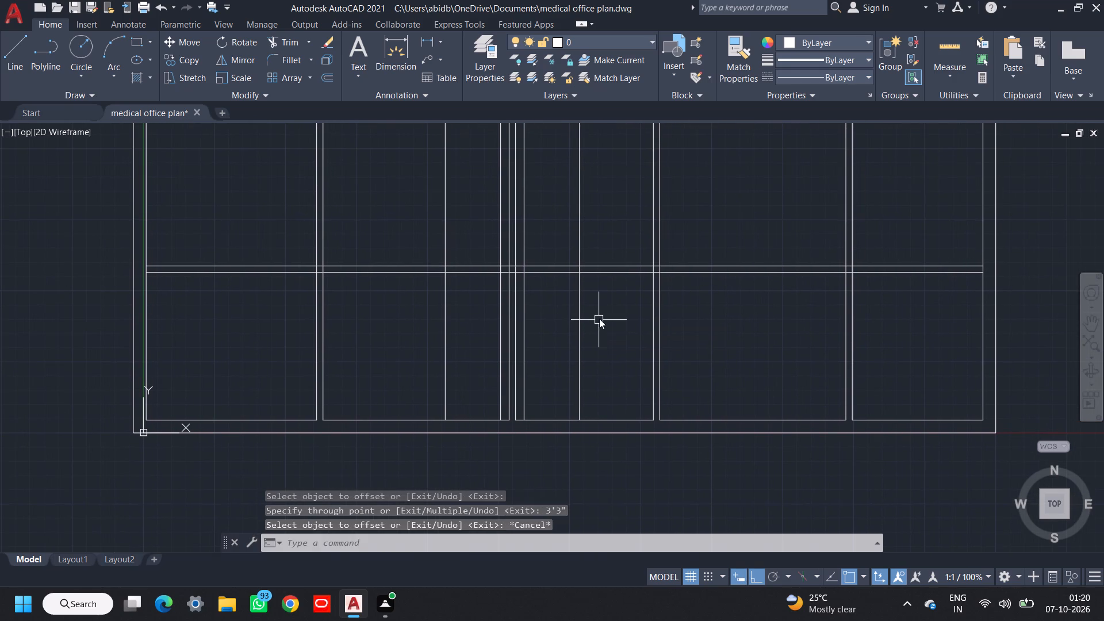
type("r")
key("space")
key("space")
scroll(532, 270, "up", 2)
left_click(559, 237)
left_click(565, 307)
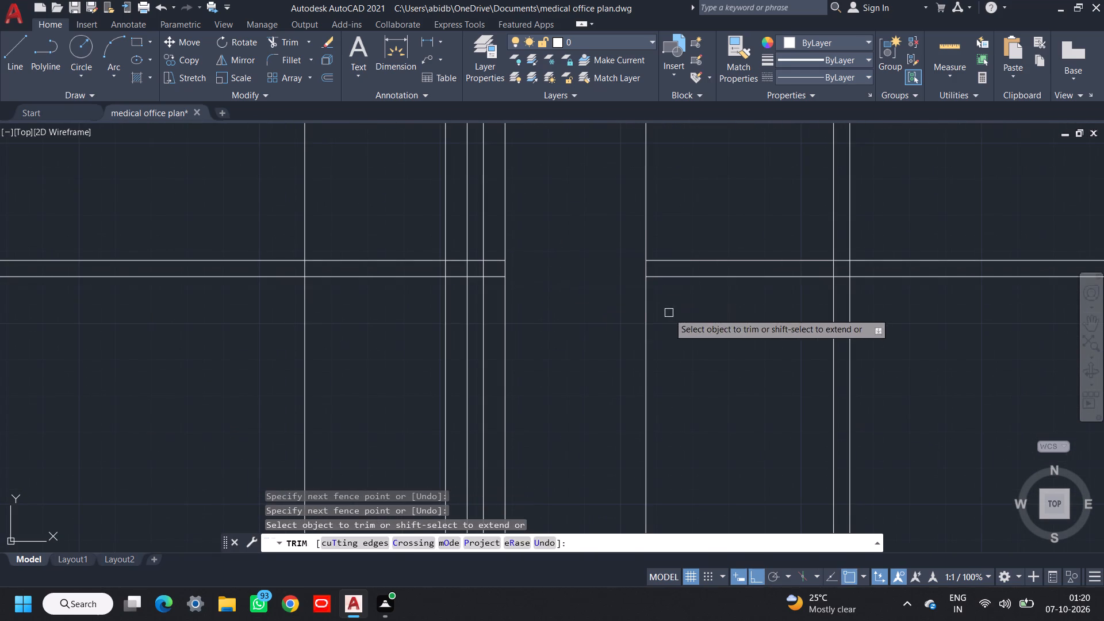
left_click(673, 313)
left_click(504, 306)
left_click(732, 201)
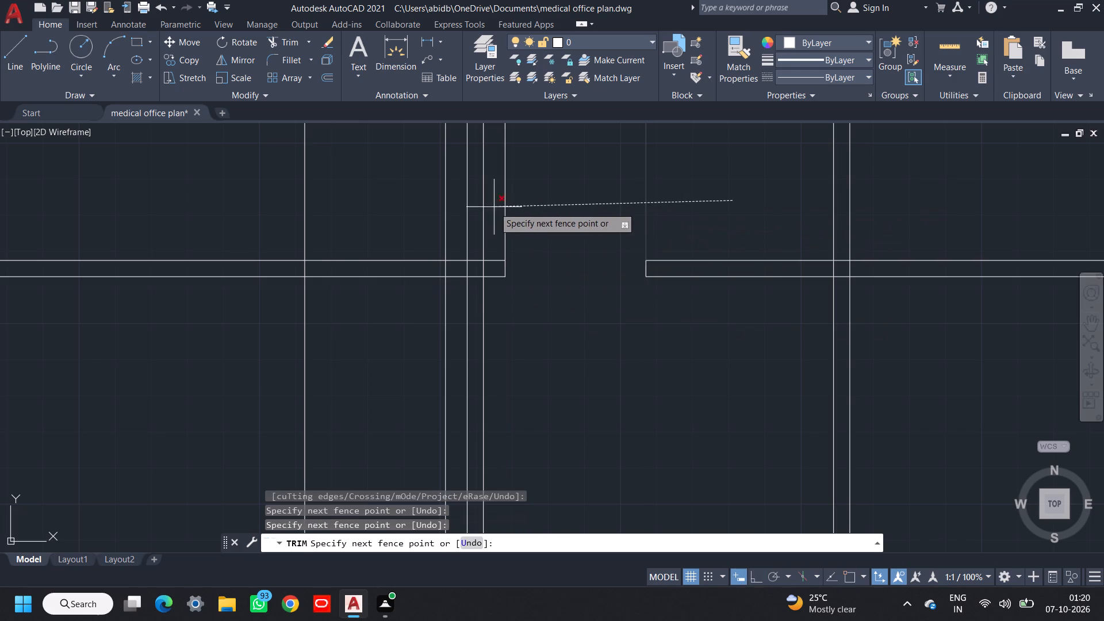
left_click(493, 207)
Cut the door opening left of the second partition out of the cross wall, trimming its edge lines above and below the wall.
left_click(457, 233)
left_click(296, 237)
left_click(375, 217)
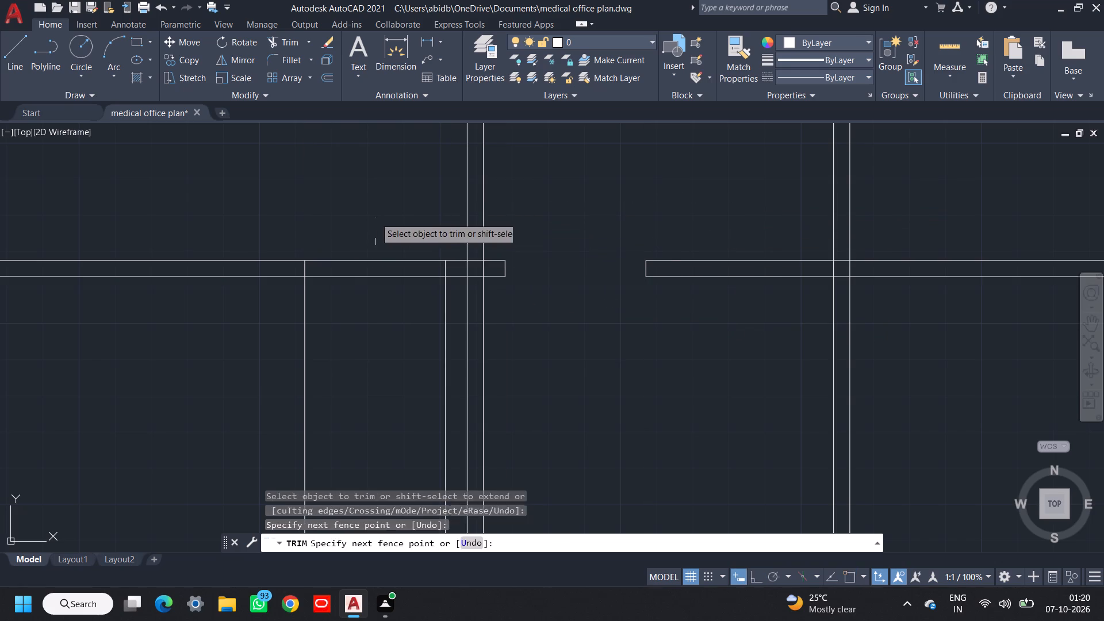
left_click(374, 321)
left_click(250, 313)
left_click(453, 312)
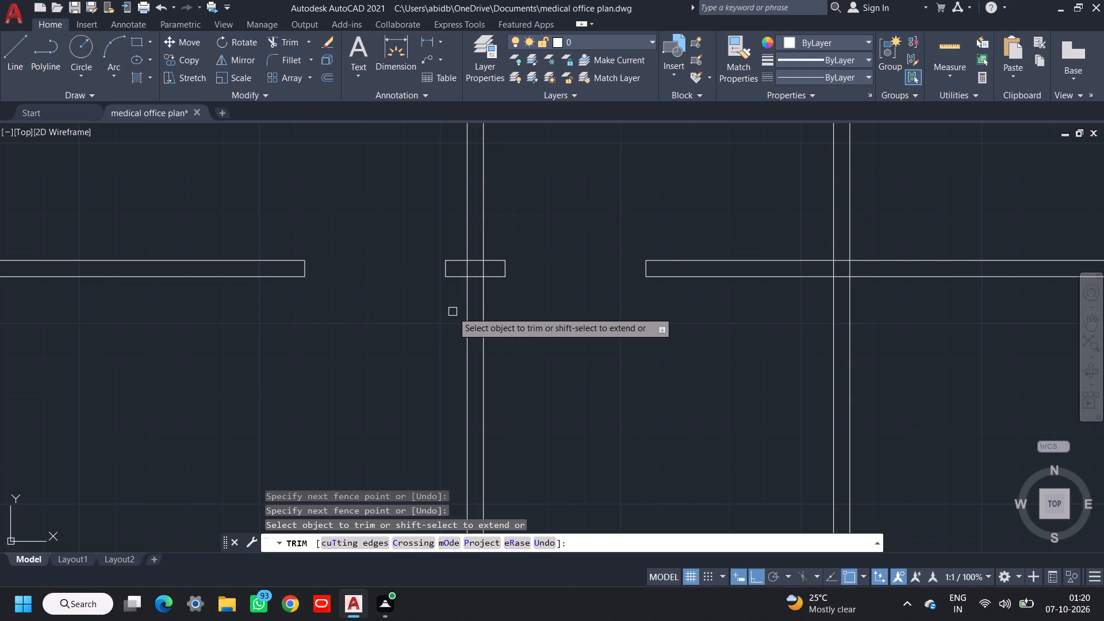
Trim away both lines of the second partition above the cross wall.
middle_click_drag(453, 312, 467, 384)
left_click(578, 251)
left_click(451, 260)
Clean the second partition's T-junction by trimming its lines inside the cross-wall stub and the stub's lower line between its faces.
scroll(482, 331, "up", 4)
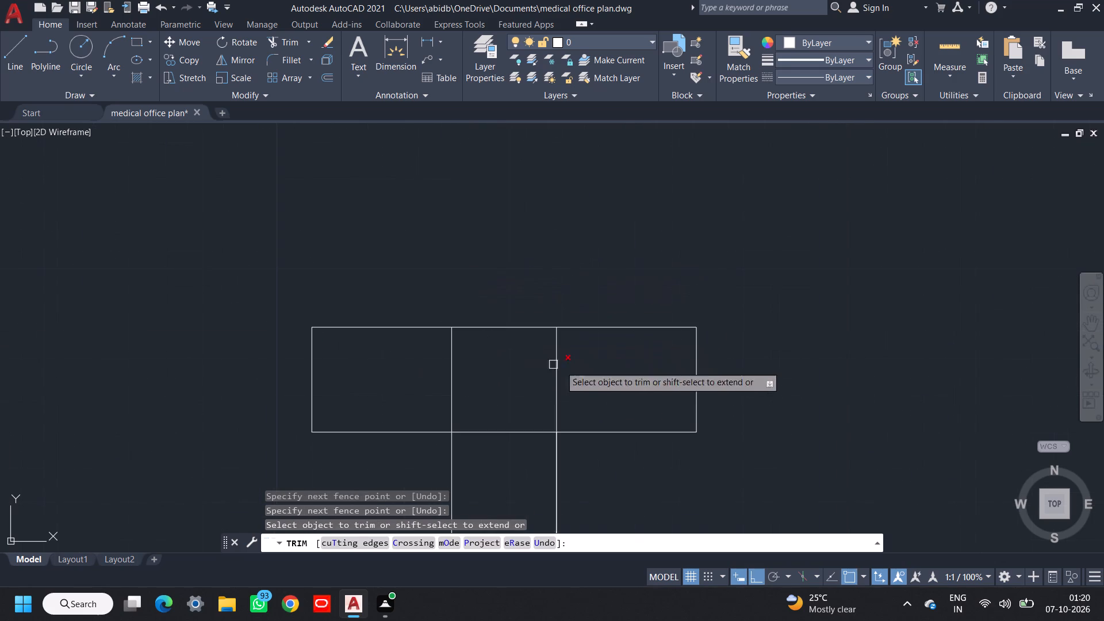
left_click(617, 374)
left_click(438, 383)
left_click(465, 384)
left_click(496, 482)
scroll(509, 442, "down", 9)
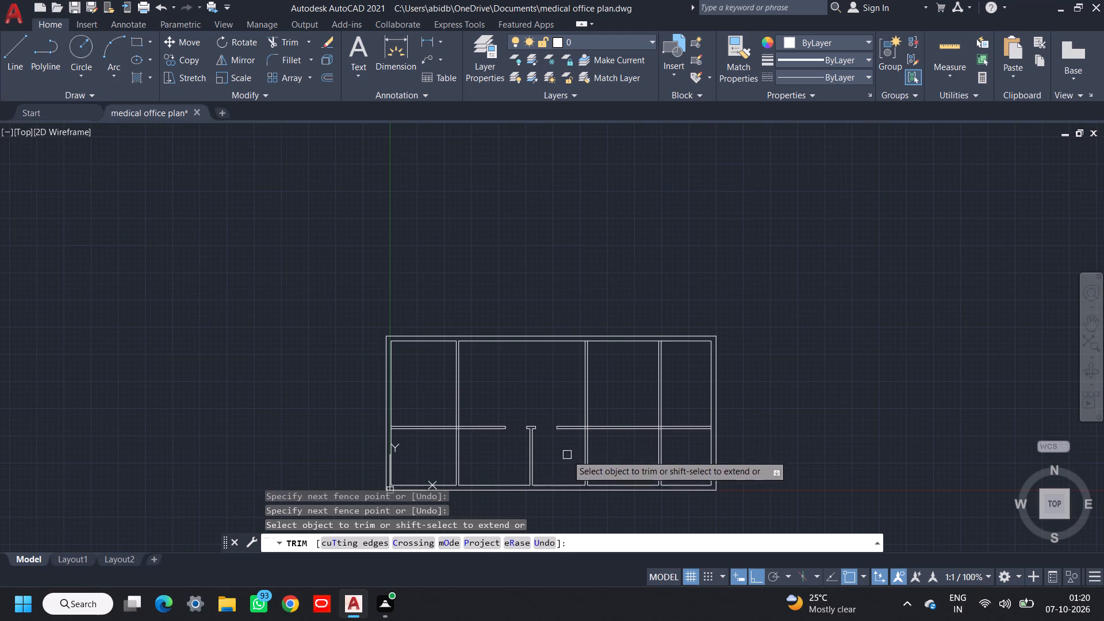
Trim away the first, third and fourth partitions' lines above the cross wall.
middle_click(567, 455)
scroll(517, 436, "up", 3)
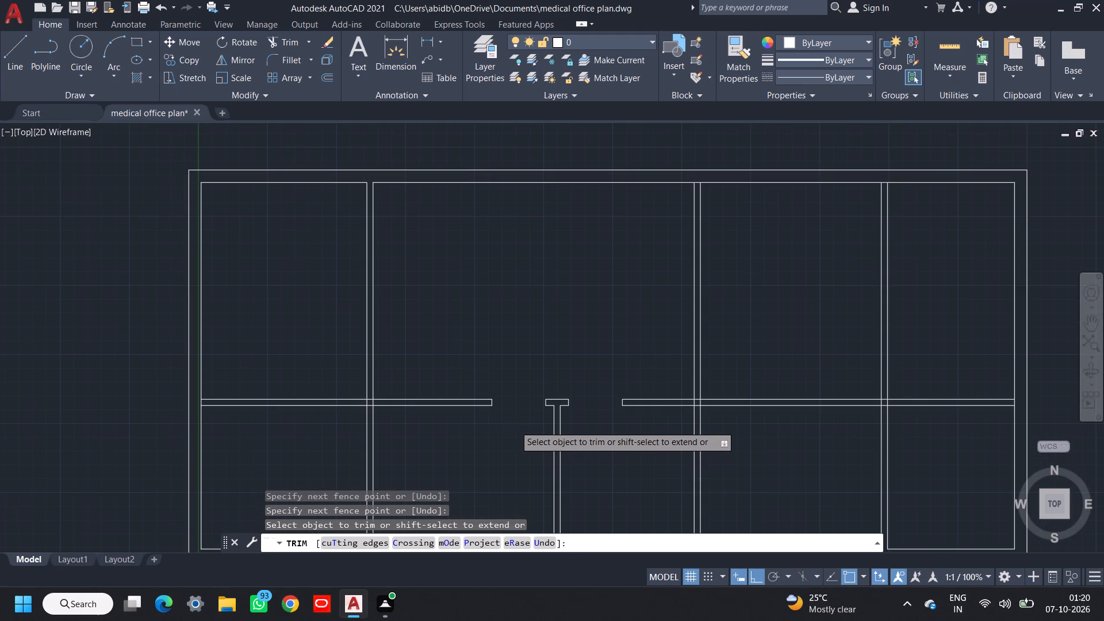
middle_click_drag(515, 423, 457, 430)
scroll(453, 424, "down", 1)
middle_click_drag(466, 425, 507, 433)
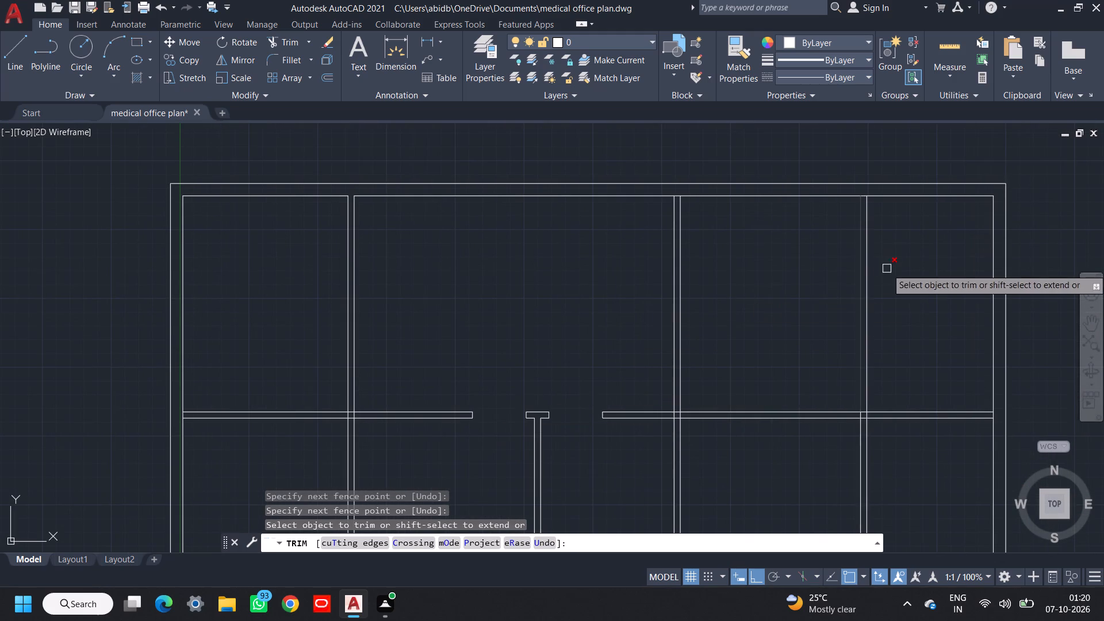
left_click(903, 273)
left_click(277, 329)
middle_click_drag(323, 335, 339, 319)
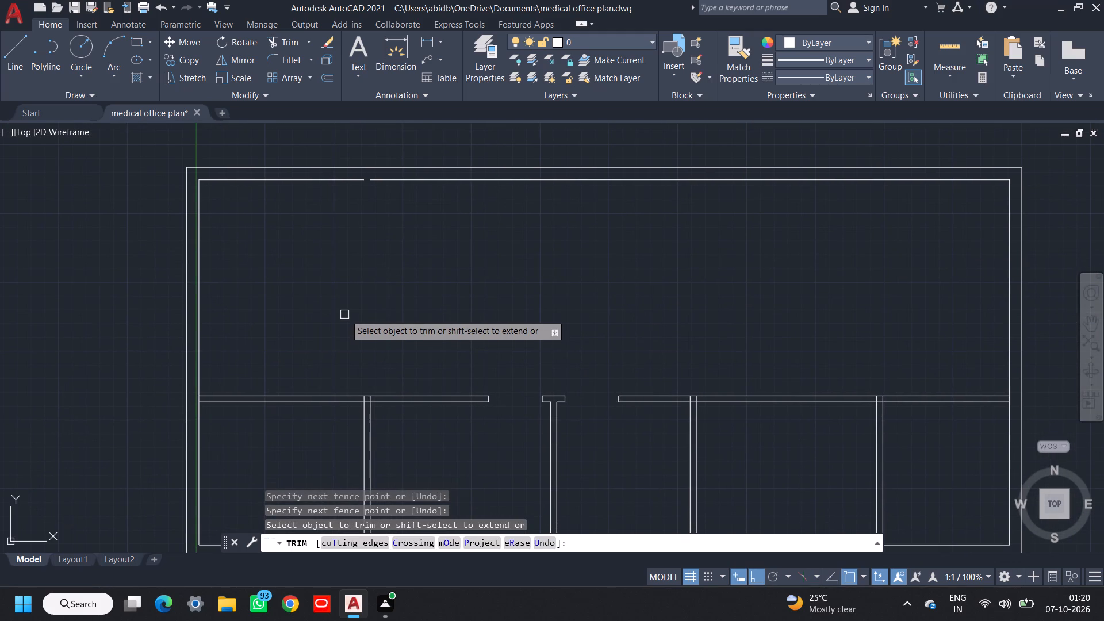
key("Escape")
Extend the top exterior wall's inner line to close the gap where the first partition met it.
middle_click_drag(409, 332, 379, 321)
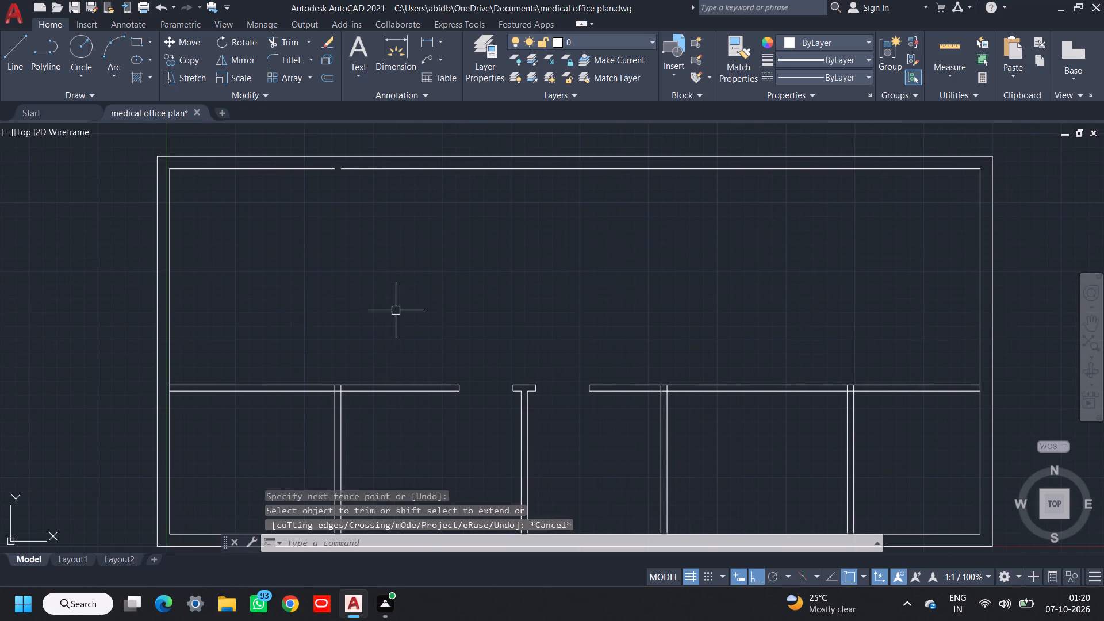
type("ex")
key("space")
key("space")
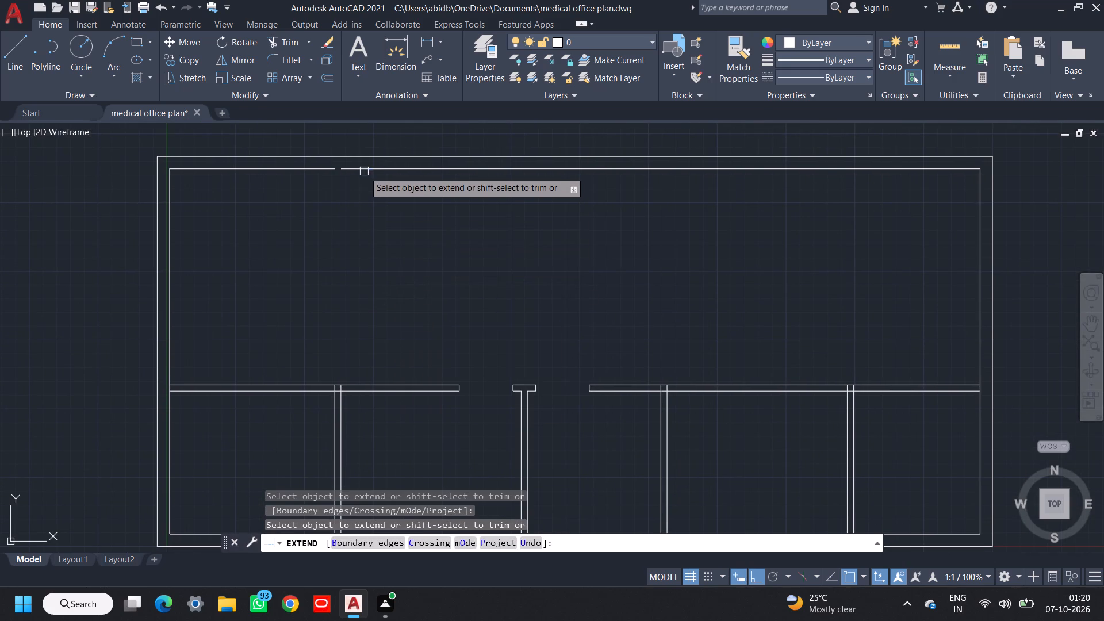
left_click(364, 167)
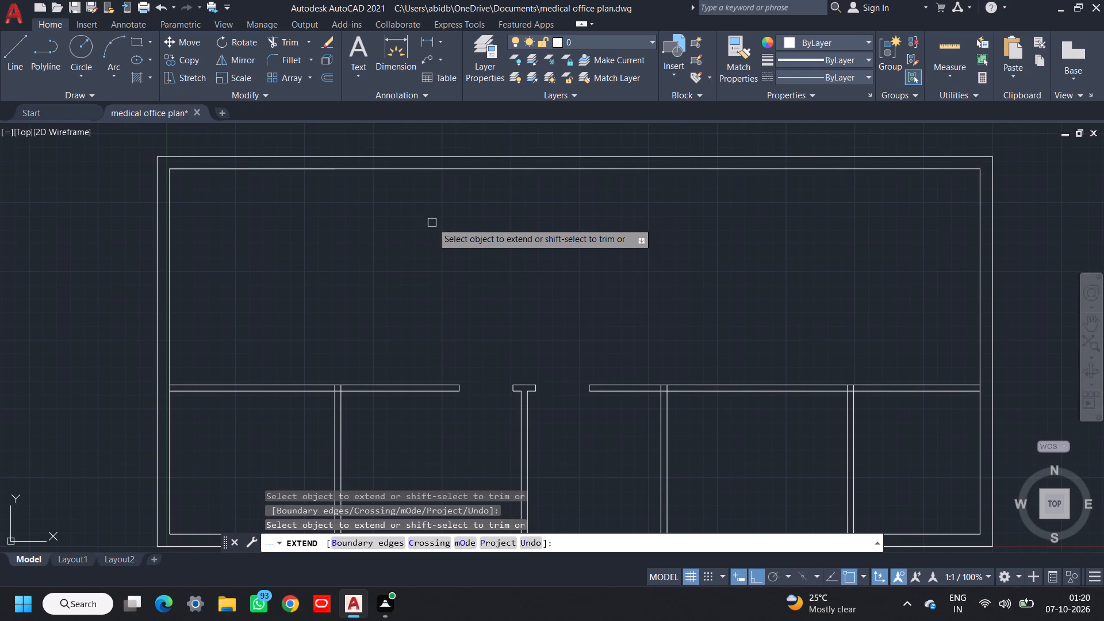
key("Escape")
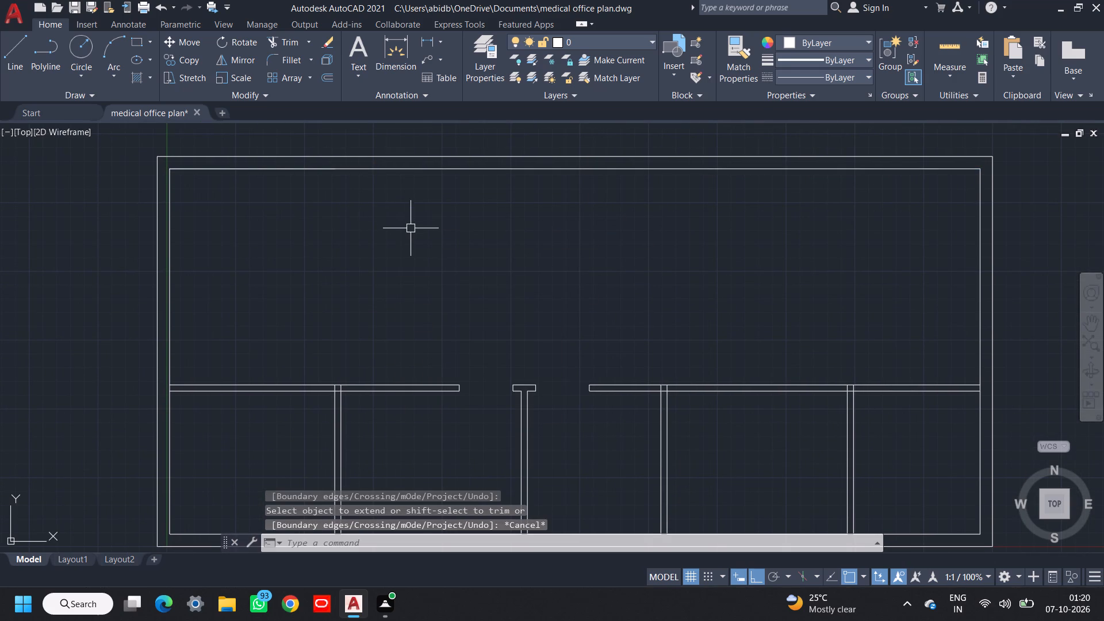
Mark a door opening left of the fourth partition by offsetting its left line 6" leftward and that copy a further 3'3".
scroll(411, 228, "down", 1)
middle_click_drag(407, 232, 367, 235)
key("o")
key("space")
key("space")
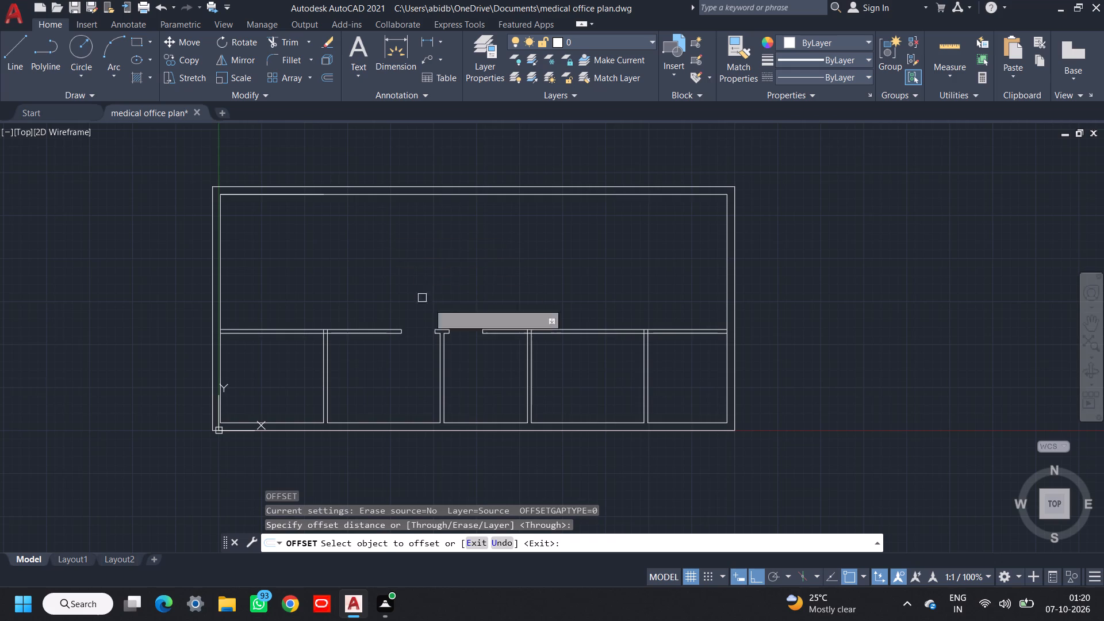
middle_click_drag(505, 348, 446, 329)
scroll(563, 358, "up", 1)
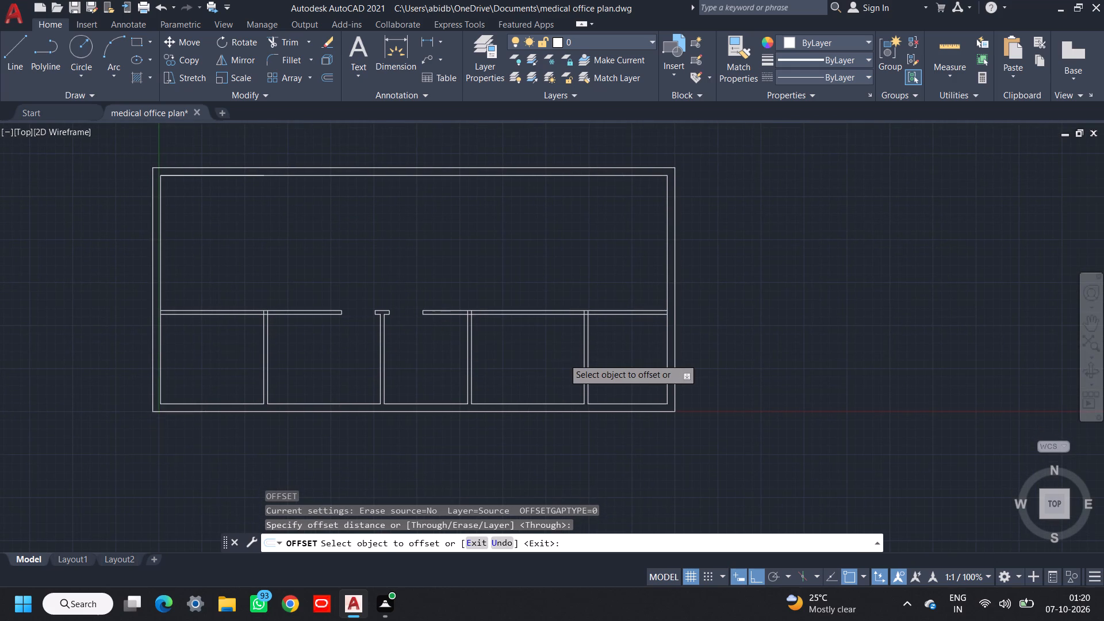
middle_click_drag(577, 356, 513, 396)
scroll(565, 362, "up", 2)
left_click(480, 329)
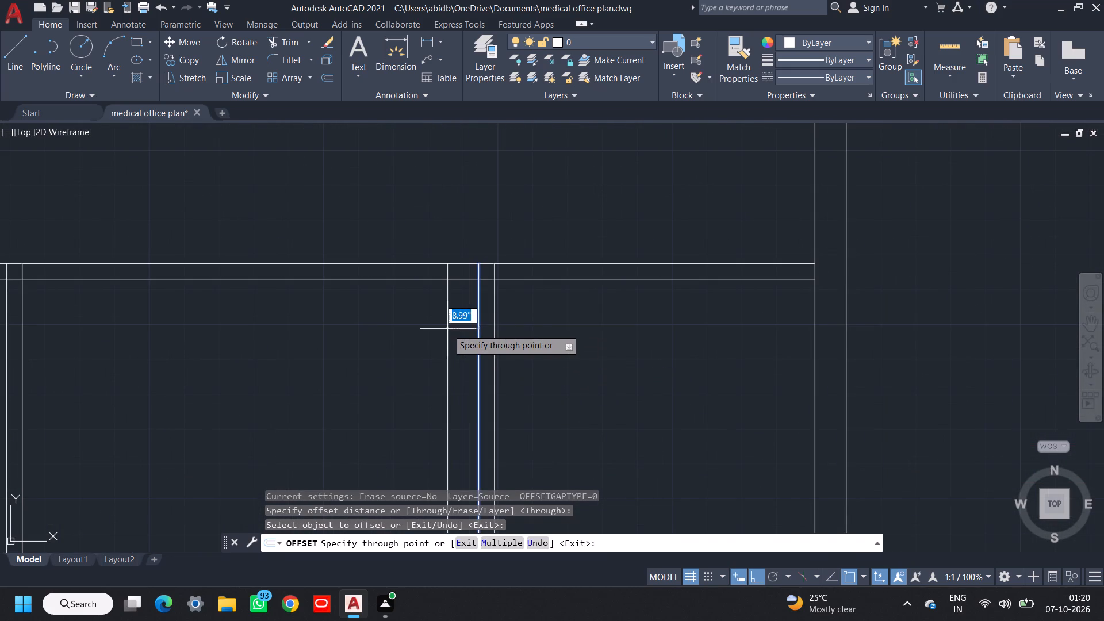
type("6\"")
key("Return")
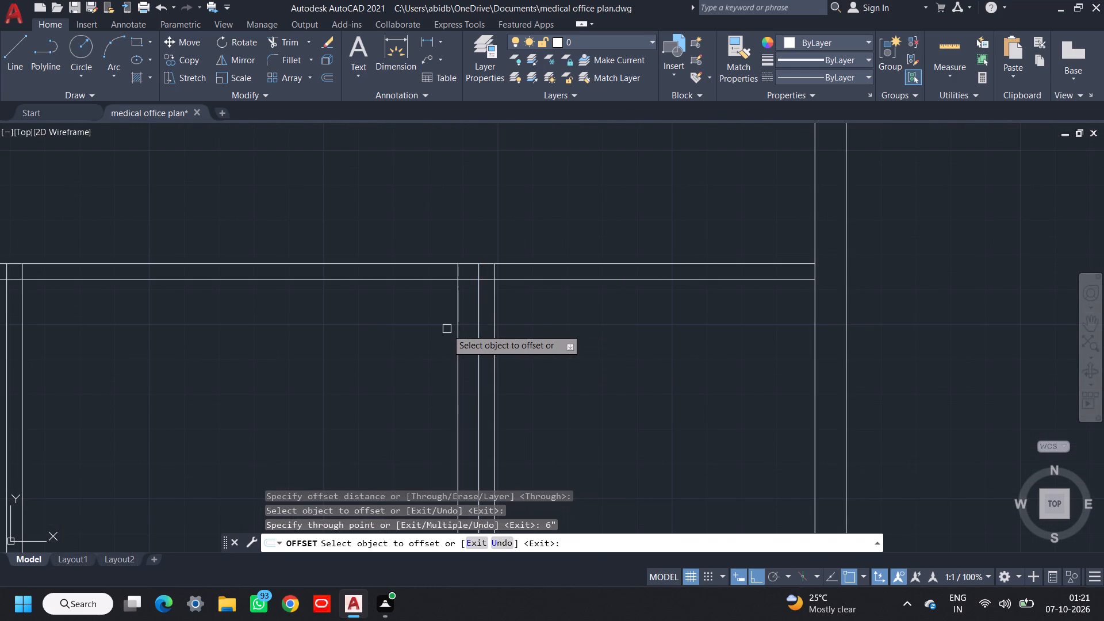
left_click(458, 319)
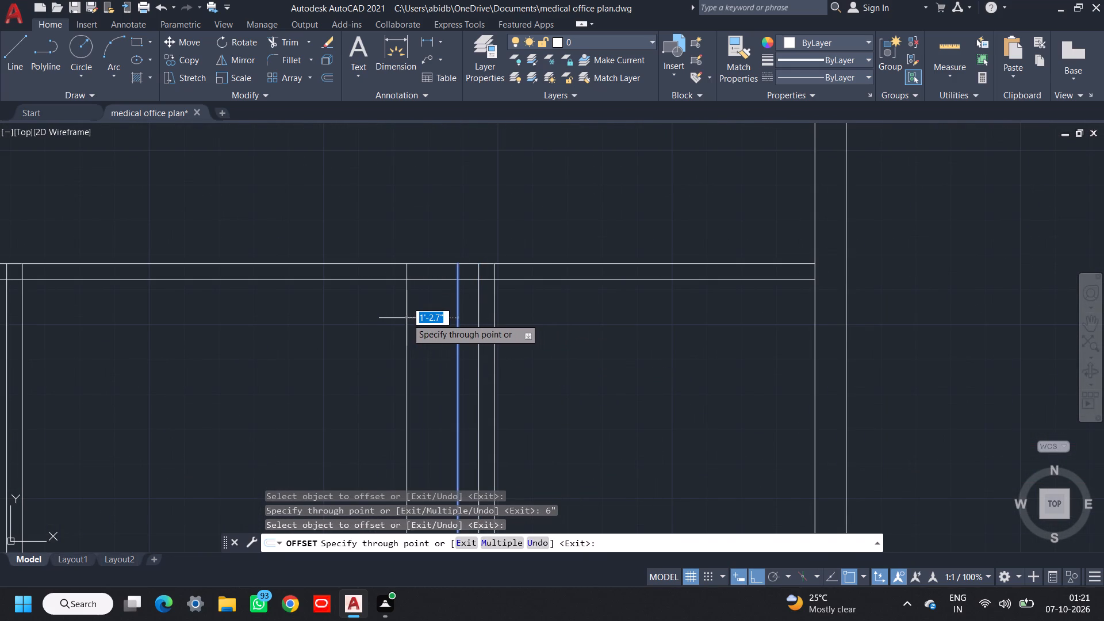
type("3'3")
key("Return")
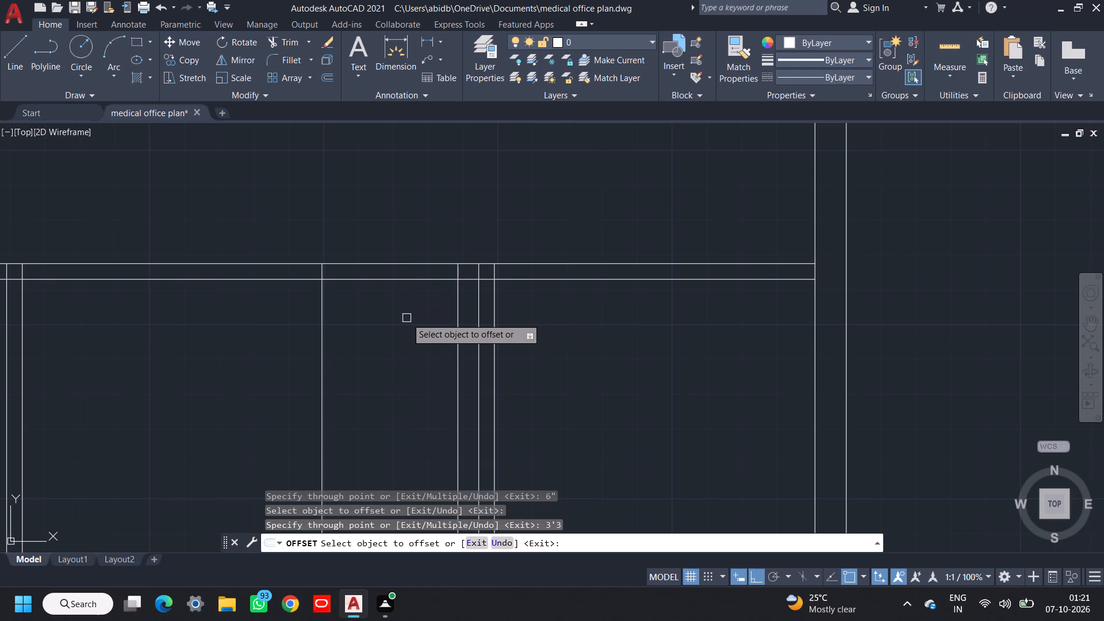
Mark a door opening beside the right exterior wall by offsetting its inner line 1' inward and that copy a further 3'.
middle_click_drag(511, 329, 497, 333)
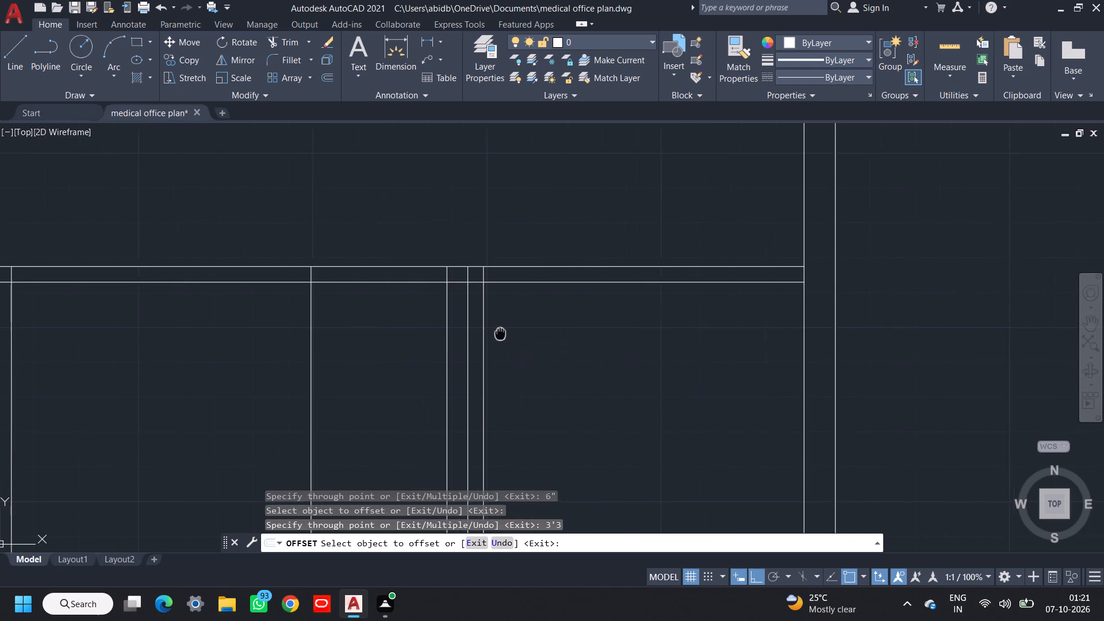
middle_click_drag(497, 333, 457, 333)
left_click(758, 329)
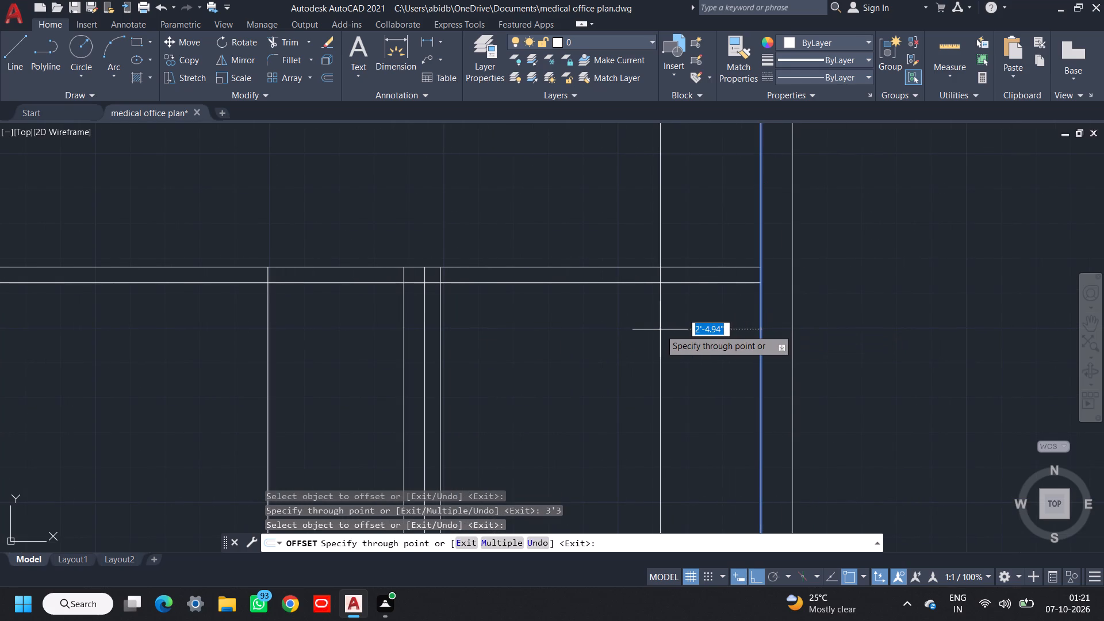
type("1'")
key("Return")
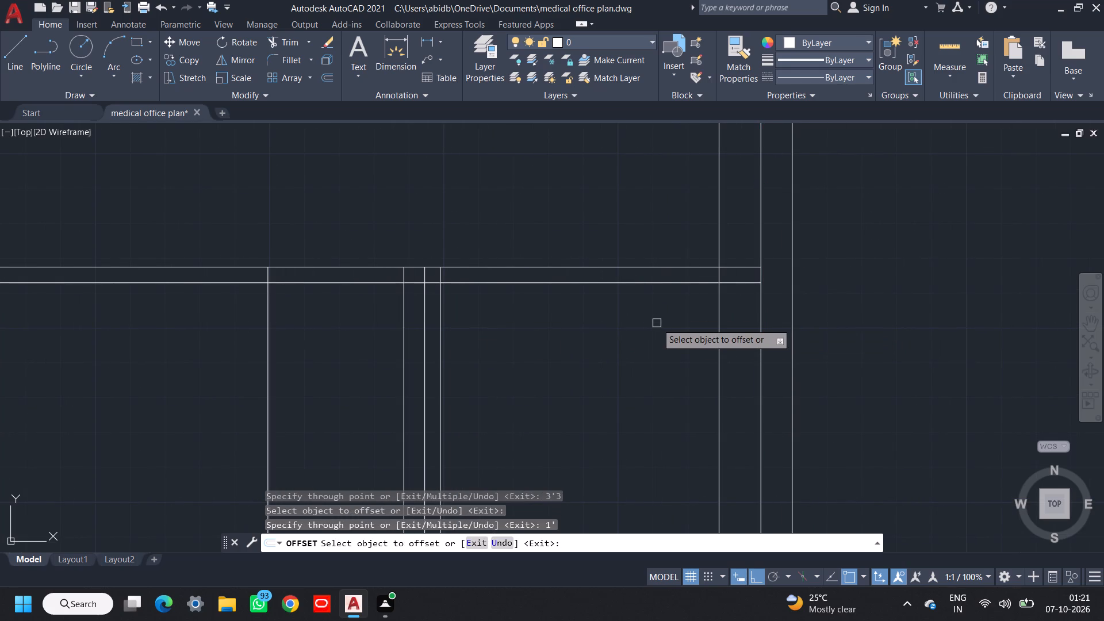
left_click(720, 324)
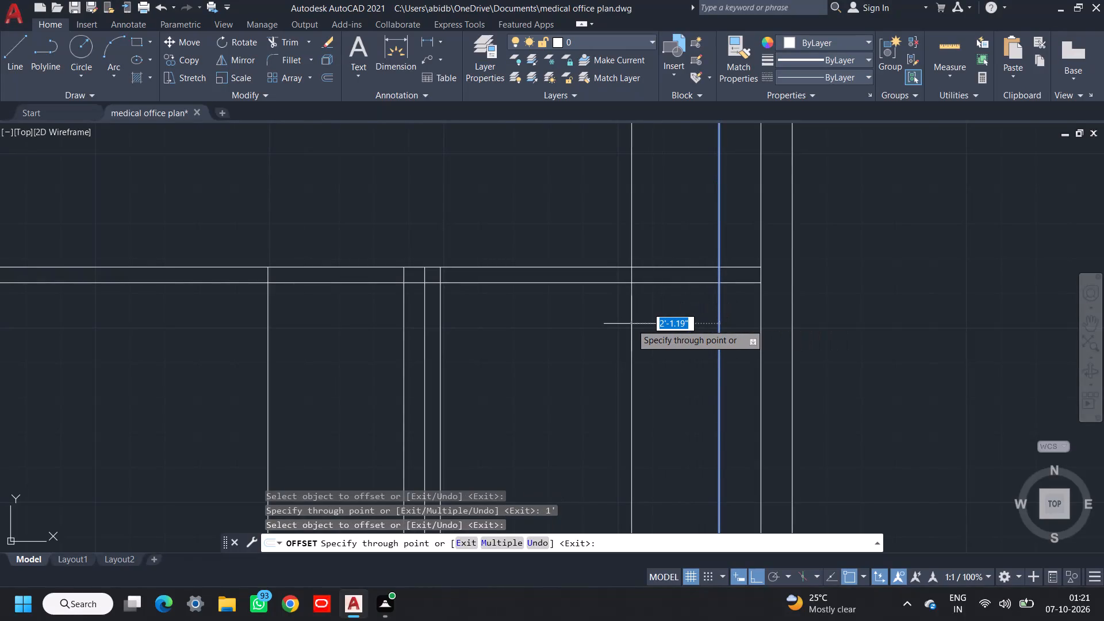
type("3'")
key("Return")
key("Escape")
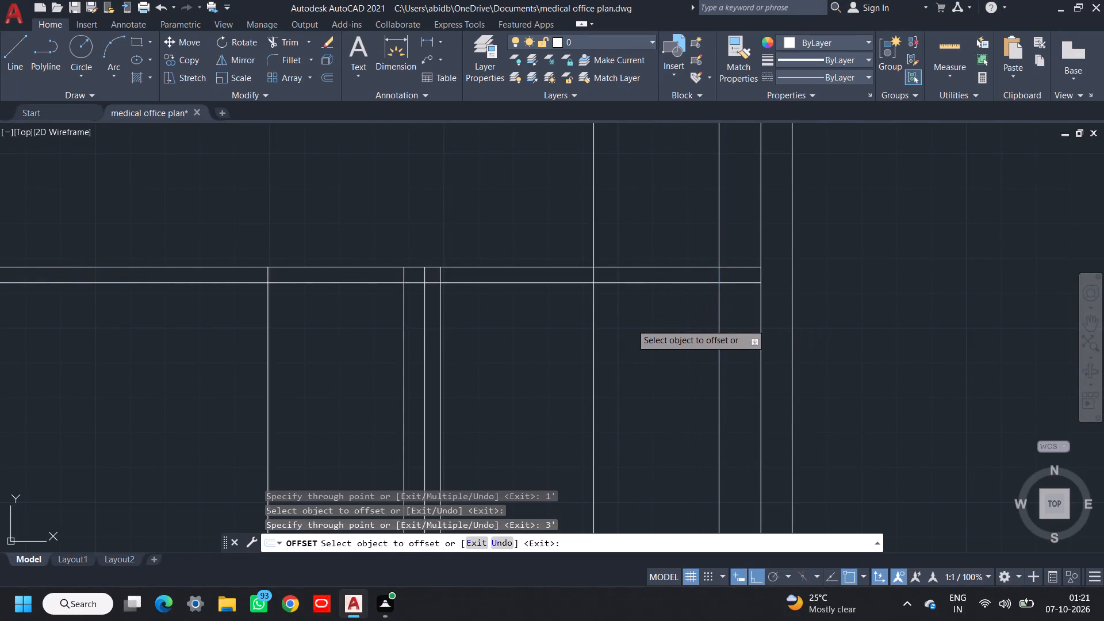
Cut the door opening left of the fourth partition out of the cross wall and trim its edge lines below the wall.
type("tr")
key("space")
key("space")
left_click(316, 227)
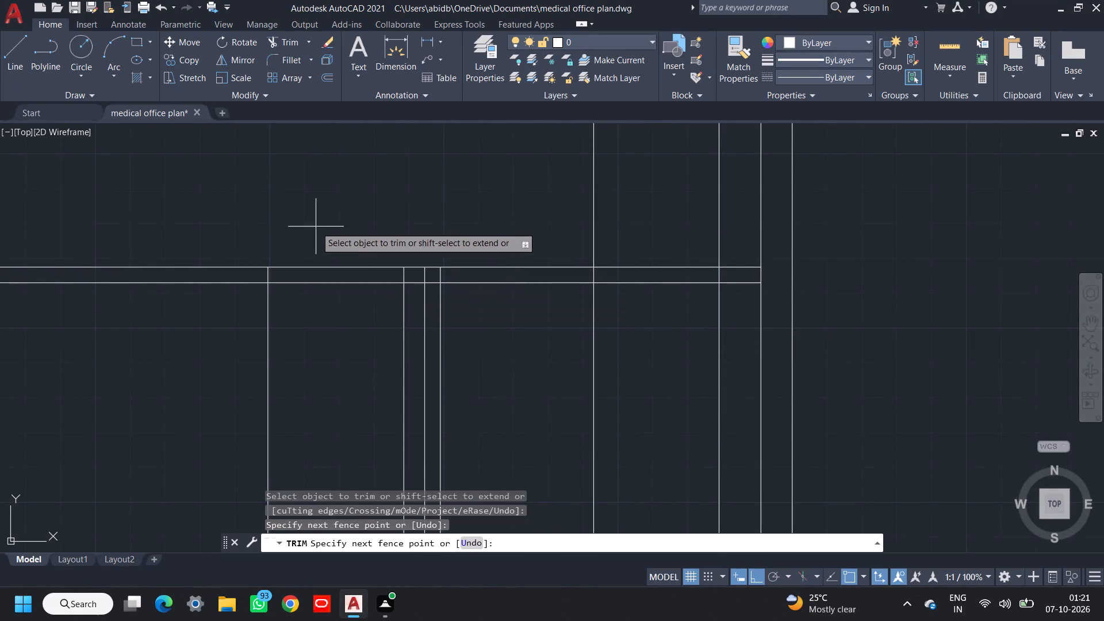
left_click(321, 362)
left_click(191, 351)
left_click(405, 336)
Cut the door opening beside the right exterior wall out of the cross wall, trimming its edge lines above and below the wall.
left_click(538, 202)
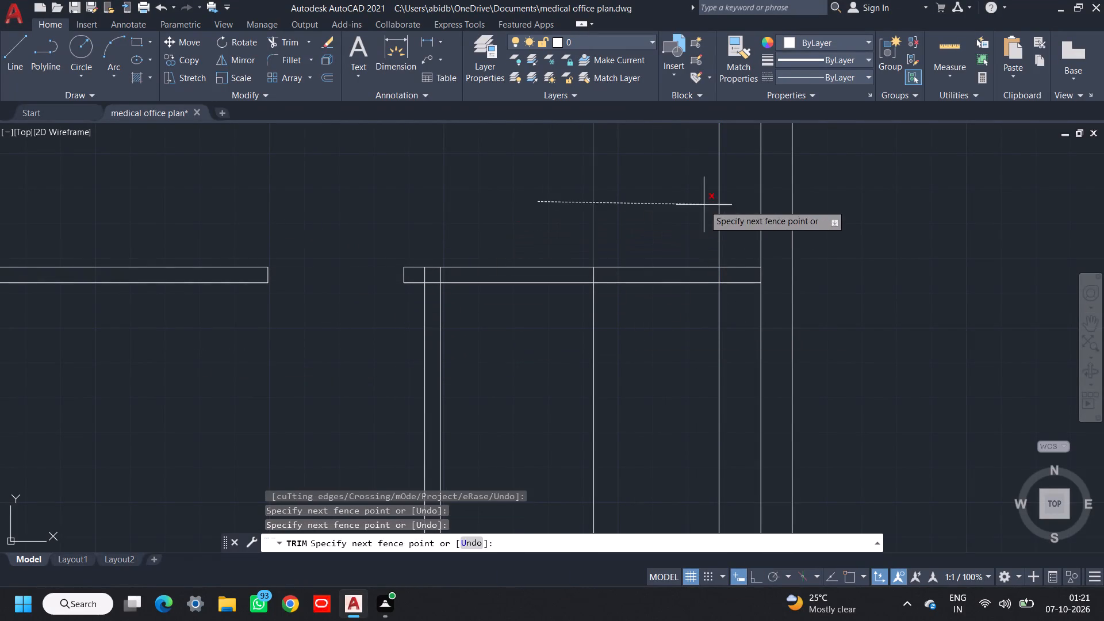
left_click(733, 207)
left_click(673, 223)
left_click(676, 315)
left_click_drag(481, 358, 490, 358)
left_click(734, 349)
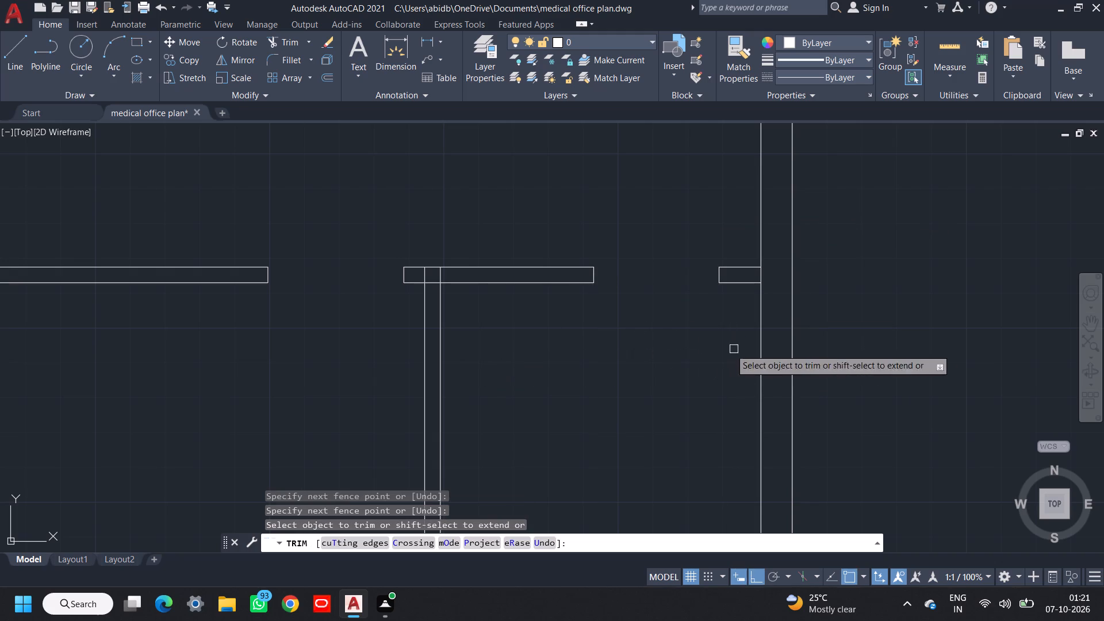
Clean the fourth partition's T-junction by trimming its lines inside the cross wall and the wall's lower line between its faces.
scroll(448, 270, "up", 4)
left_click(450, 290)
left_click(247, 292)
left_click(335, 296)
left_click(340, 370)
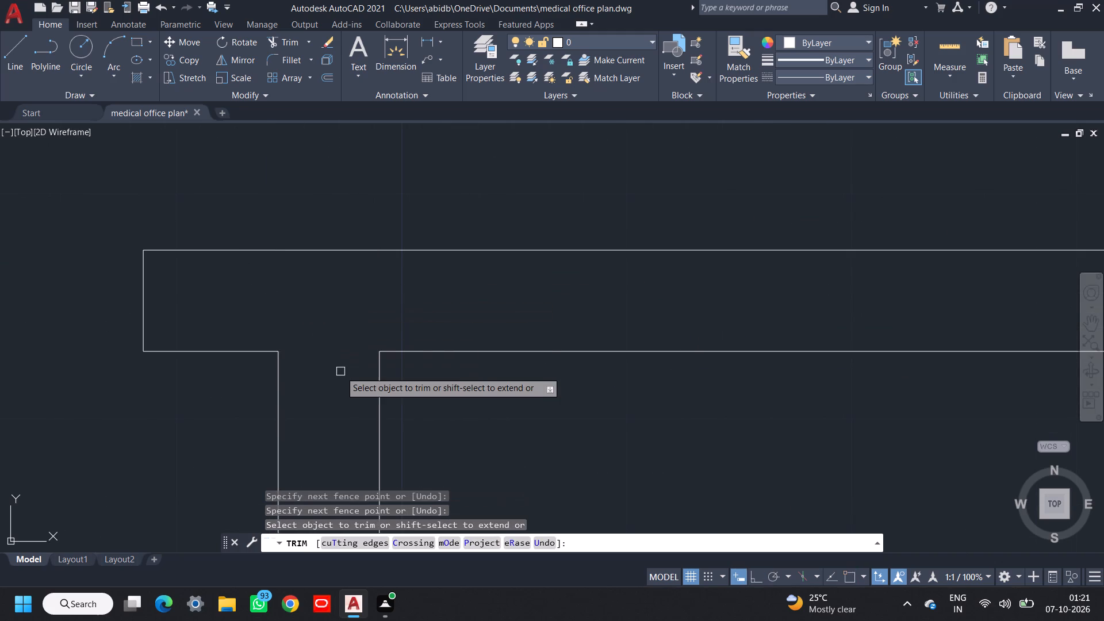
scroll(342, 371, "down", 3)
middle_click_drag(416, 398, 453, 354)
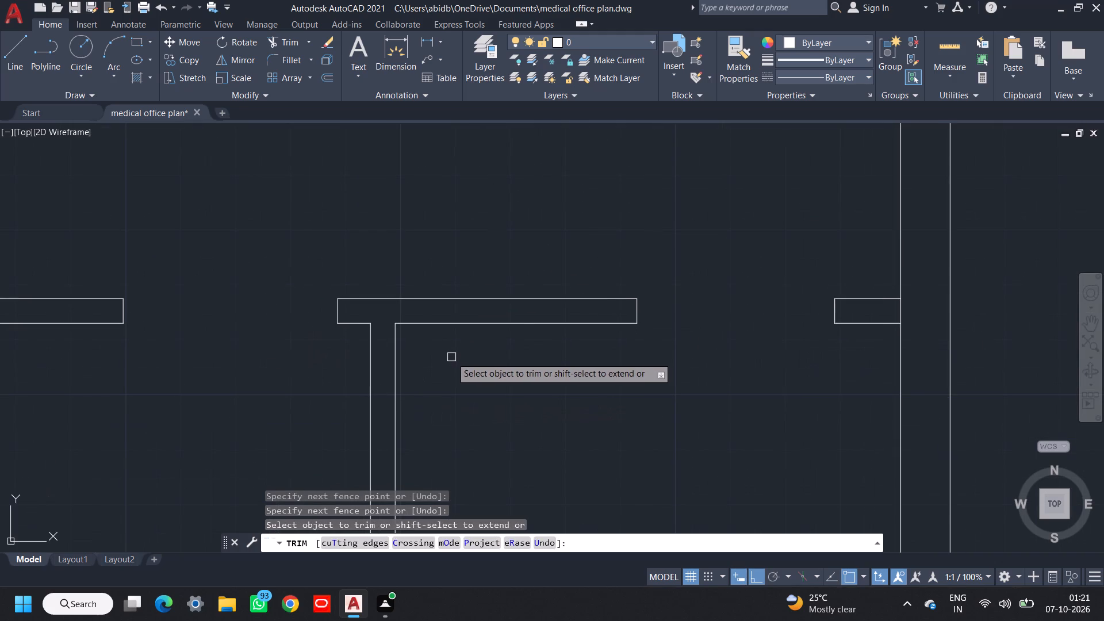
scroll(453, 357, "down", 1)
middle_click_drag(432, 355, 401, 347)
middle_click_drag(578, 351, 555, 328)
key("Escape")
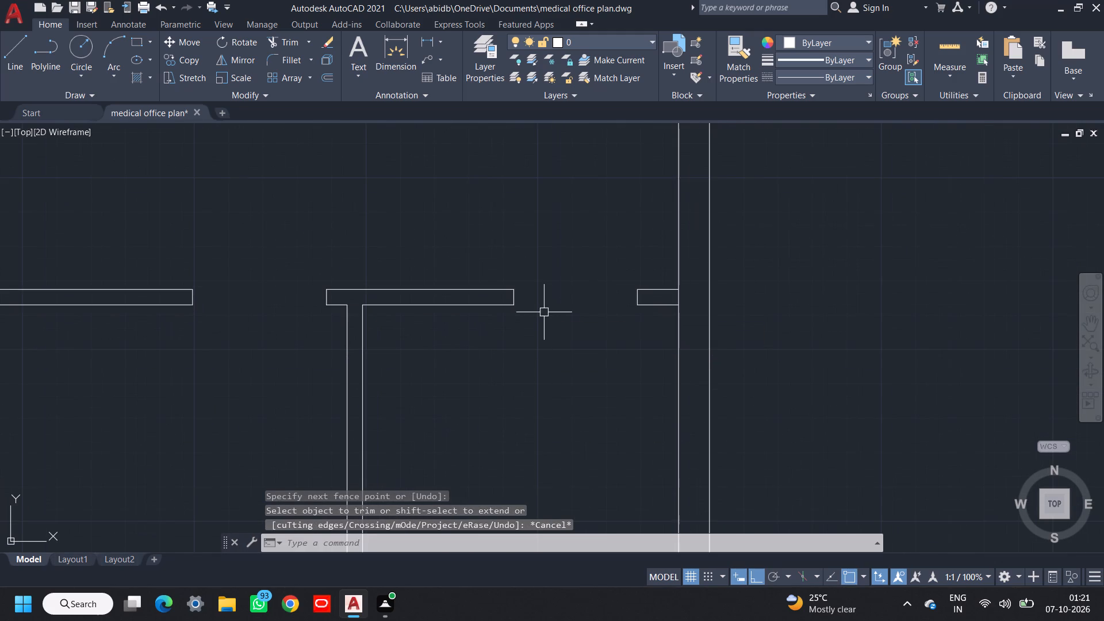
Add a short 4.5" wall right of the fourth partition by offsetting the cross wall's lower line 4' down and that copy 4.5" up.
scroll(578, 319, "down", 1)
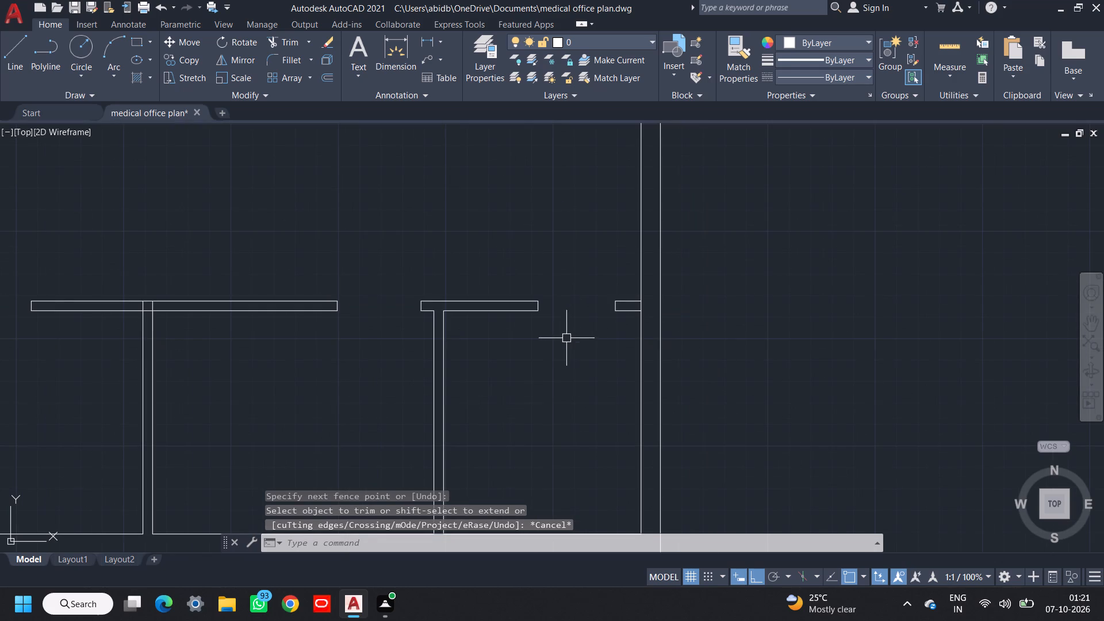
middle_click_drag(563, 350, 517, 338)
type("o")
key("space")
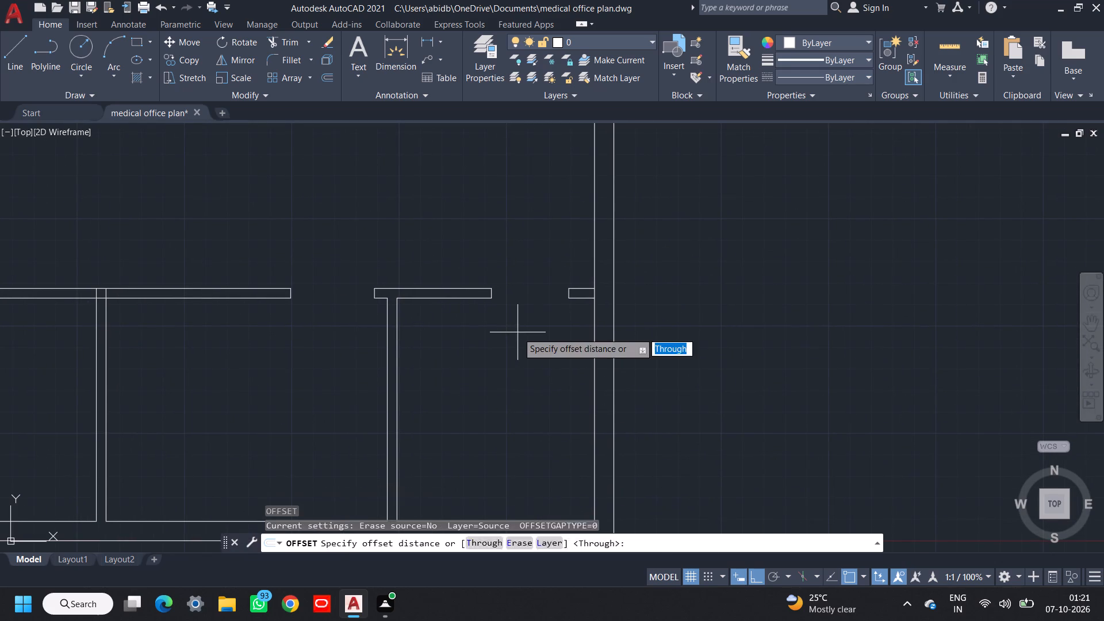
key("space")
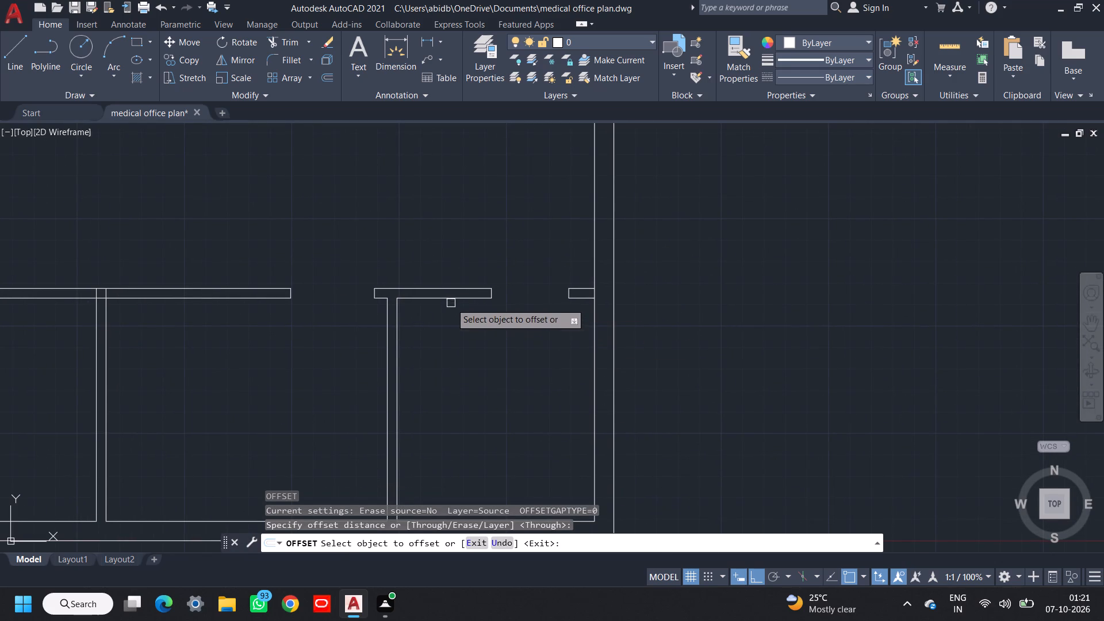
left_click(451, 298)
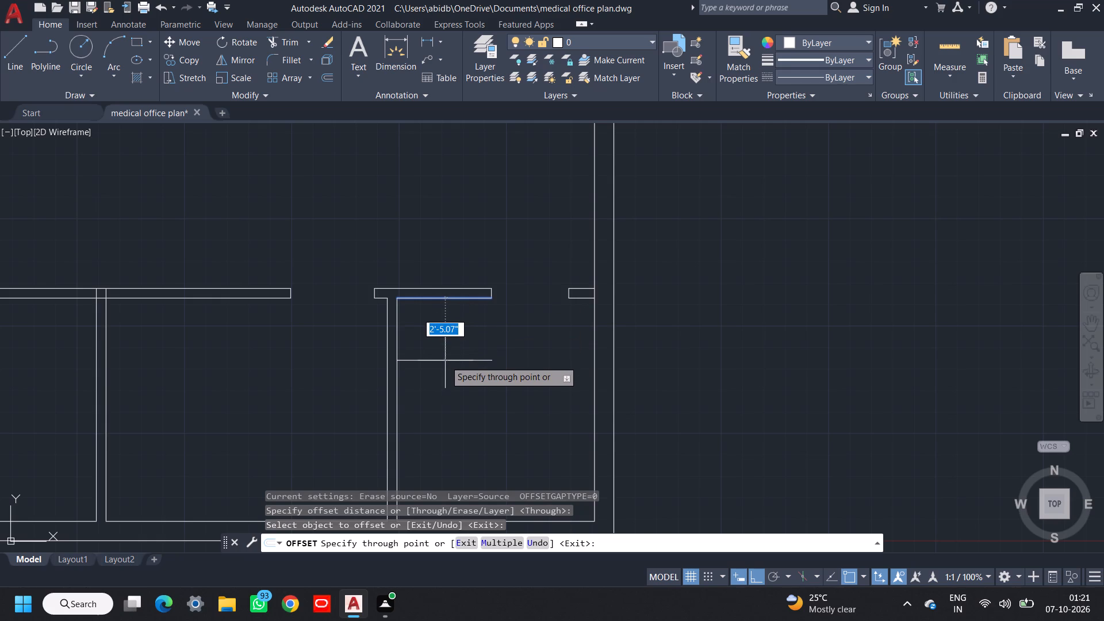
type("4'")
key("Return")
scroll(525, 363, "down", 1)
middle_click_drag(525, 362, 524, 358)
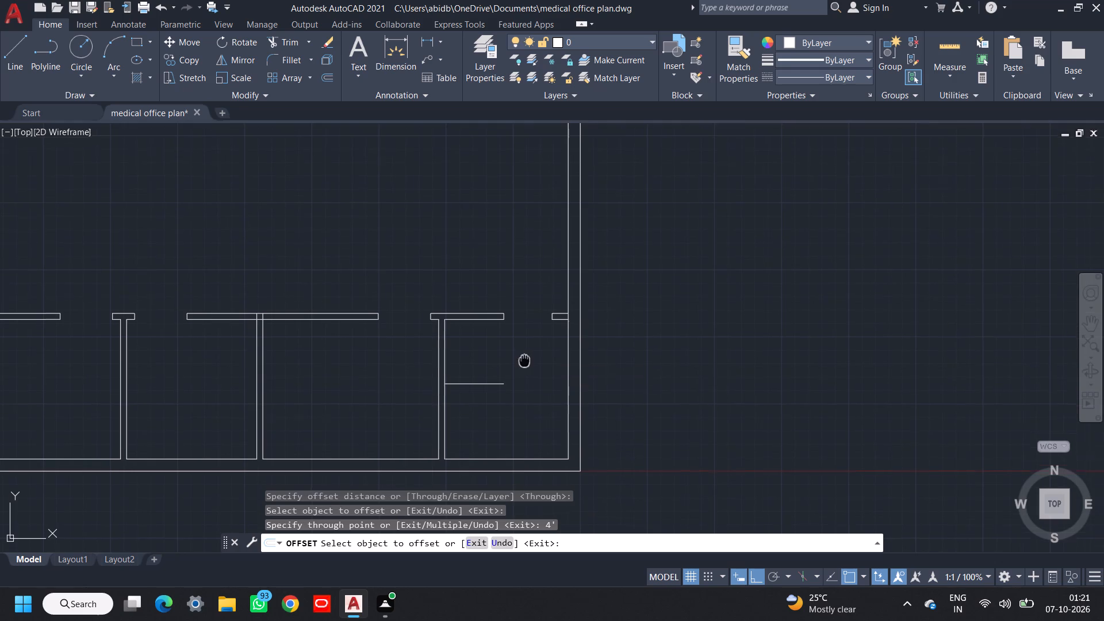
middle_click_drag(524, 358, 523, 350)
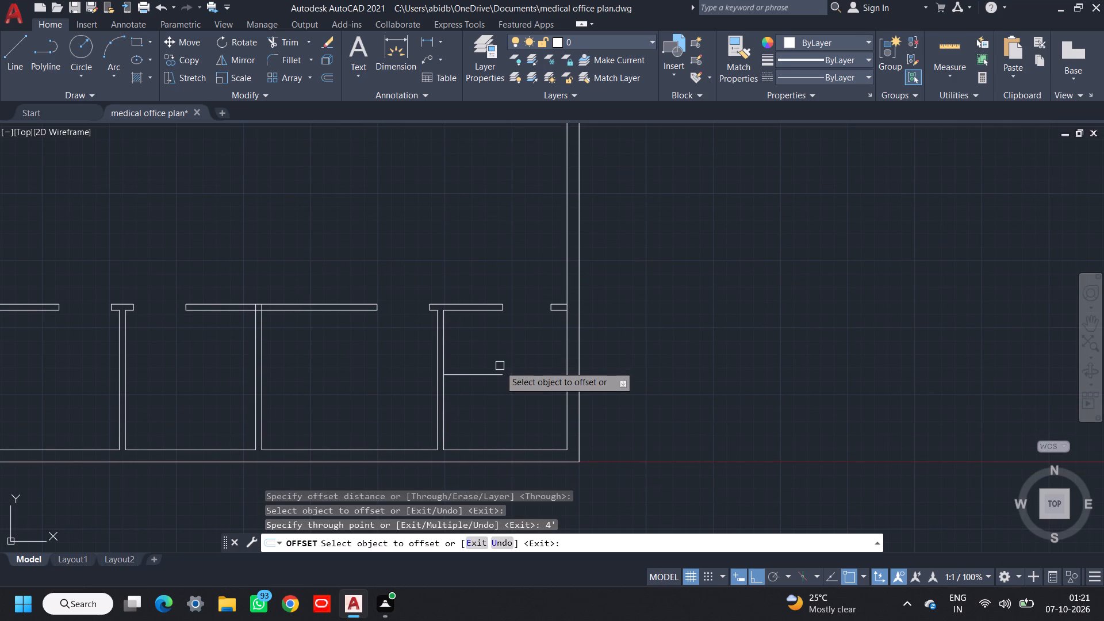
left_click(484, 374)
type("4.5\"")
key("Return")
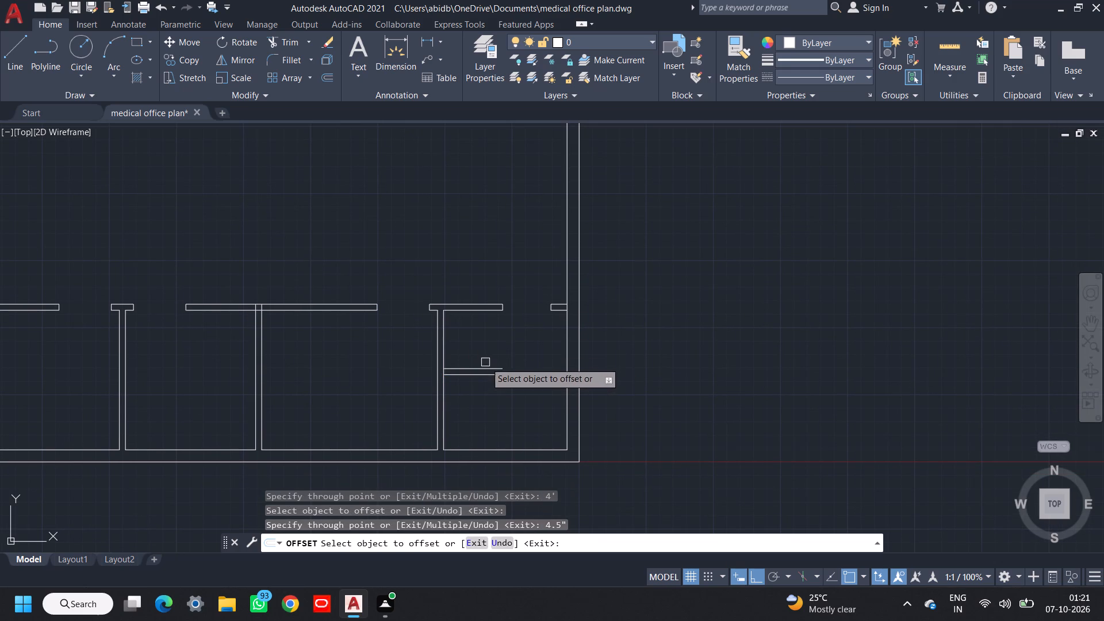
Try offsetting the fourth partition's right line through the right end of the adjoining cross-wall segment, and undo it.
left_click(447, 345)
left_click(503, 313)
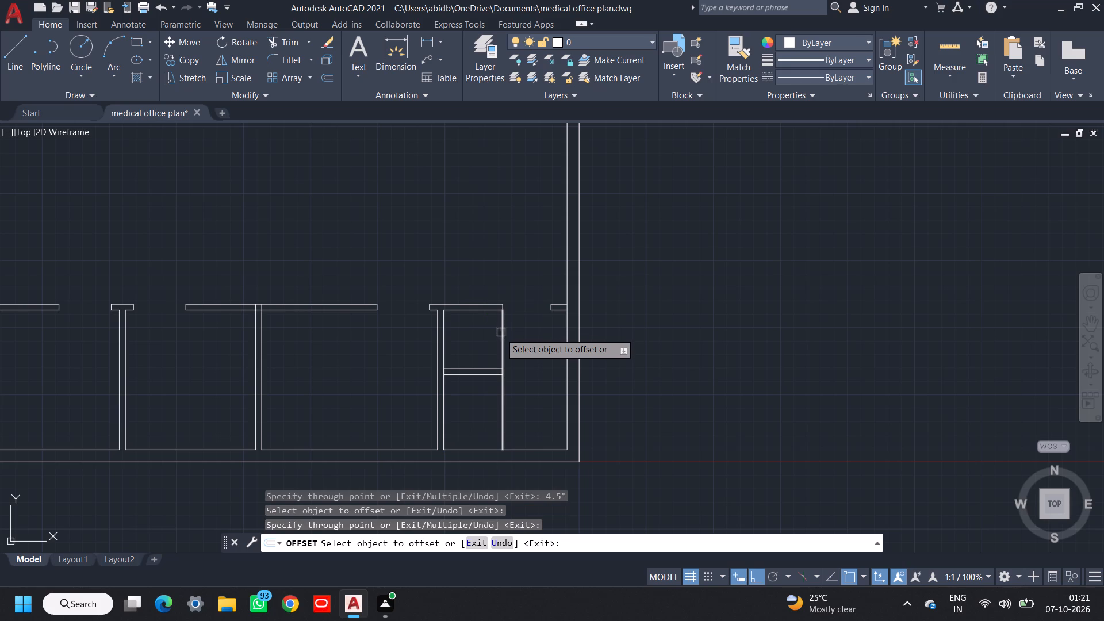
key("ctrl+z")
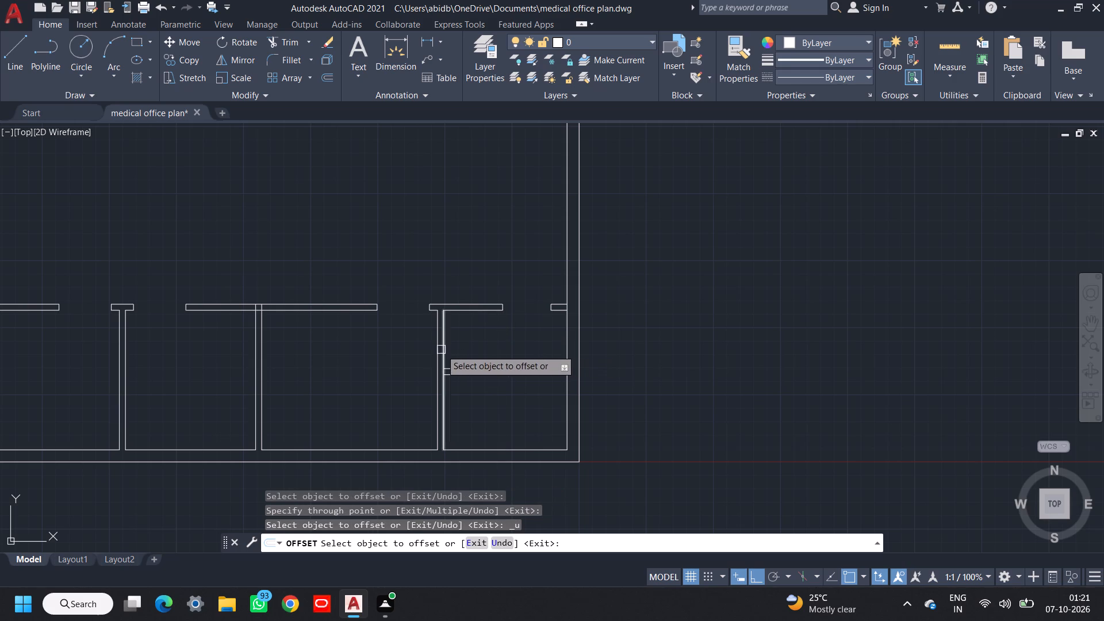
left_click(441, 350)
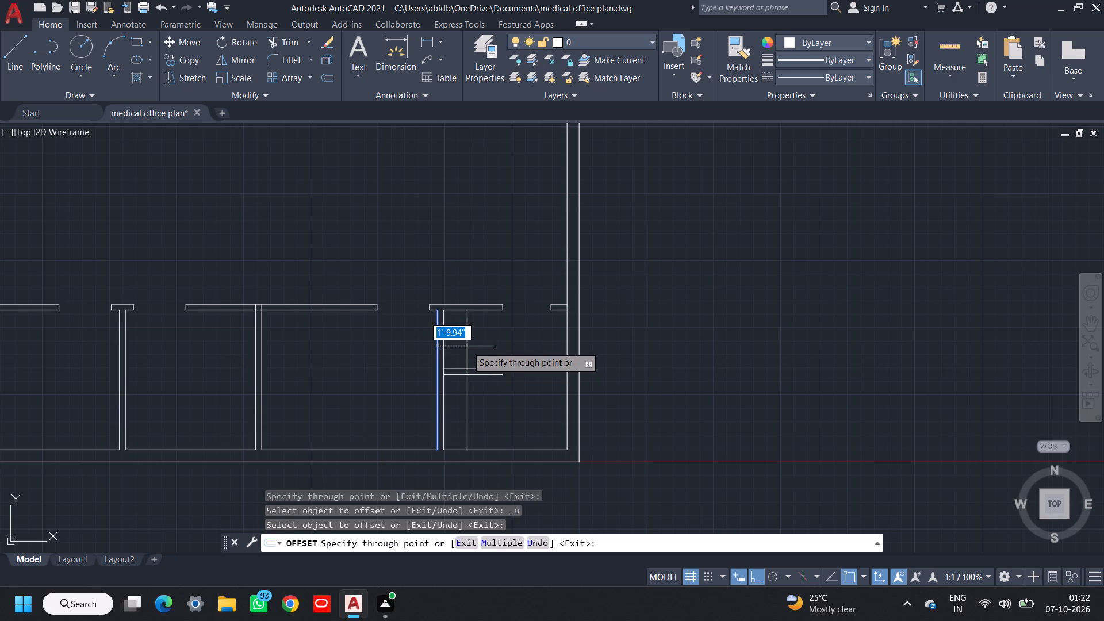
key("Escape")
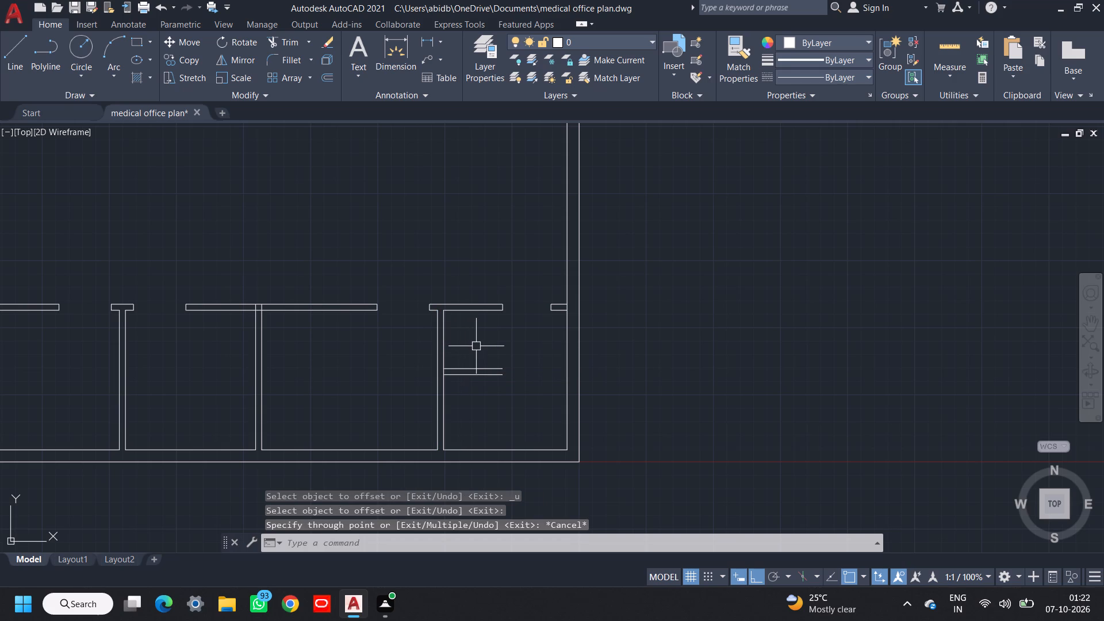
Undo the 4' short-wall offsets and redo the wall by offsetting the cross wall's lower line 3' down and that copy 4.5" down.
key("ctrl+z")
type("o")
key("space")
key("space")
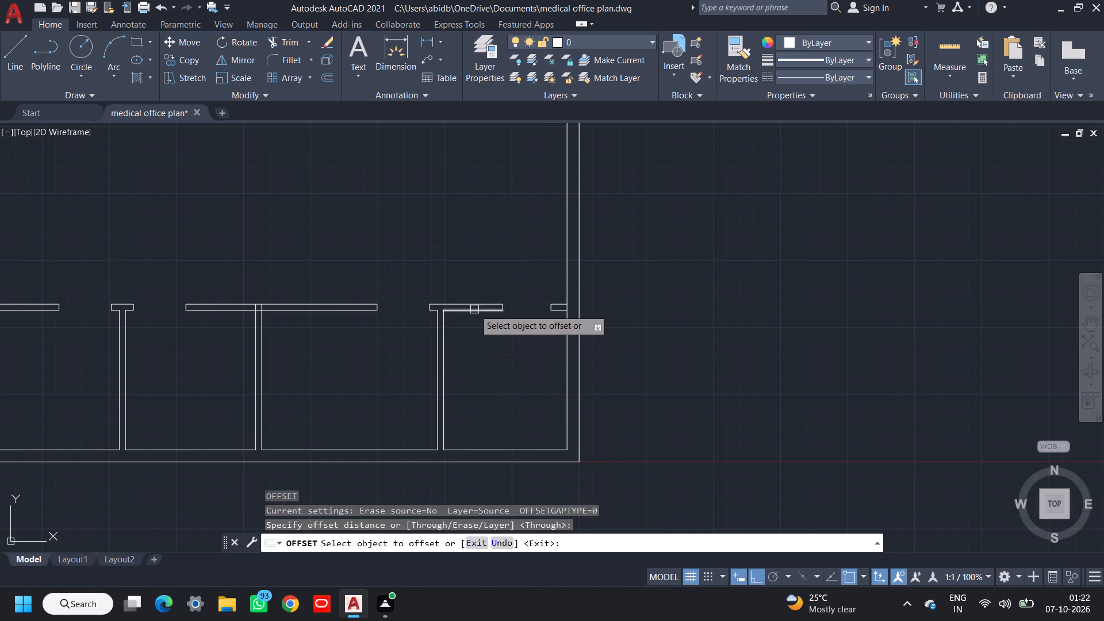
left_click(474, 309)
type("3'")
key("Return")
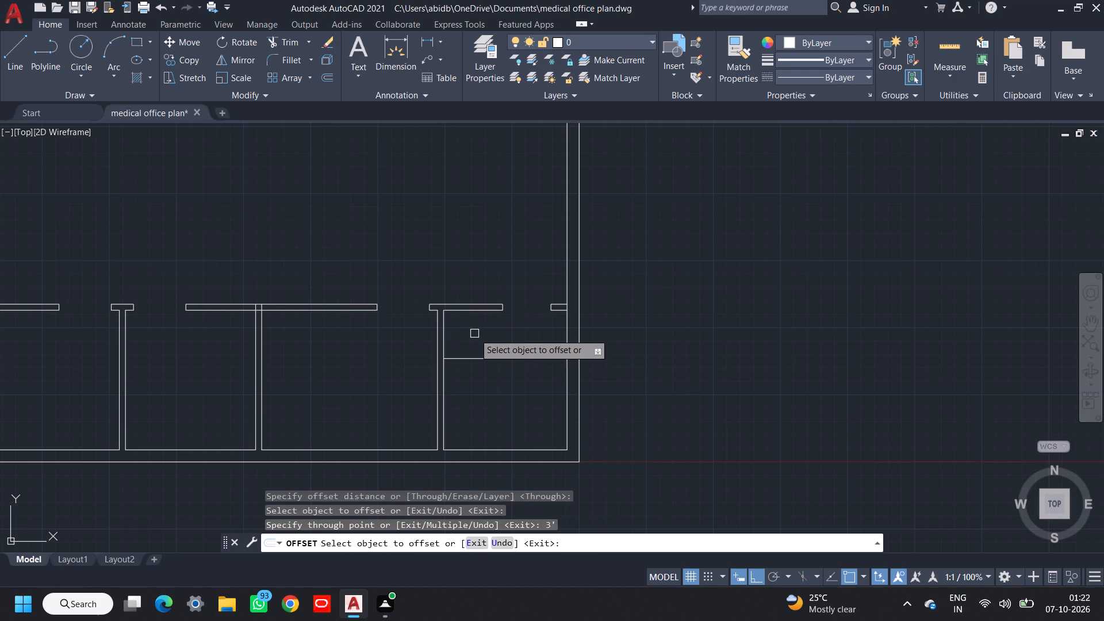
left_click(477, 355)
type("4.5\"")
key("Return")
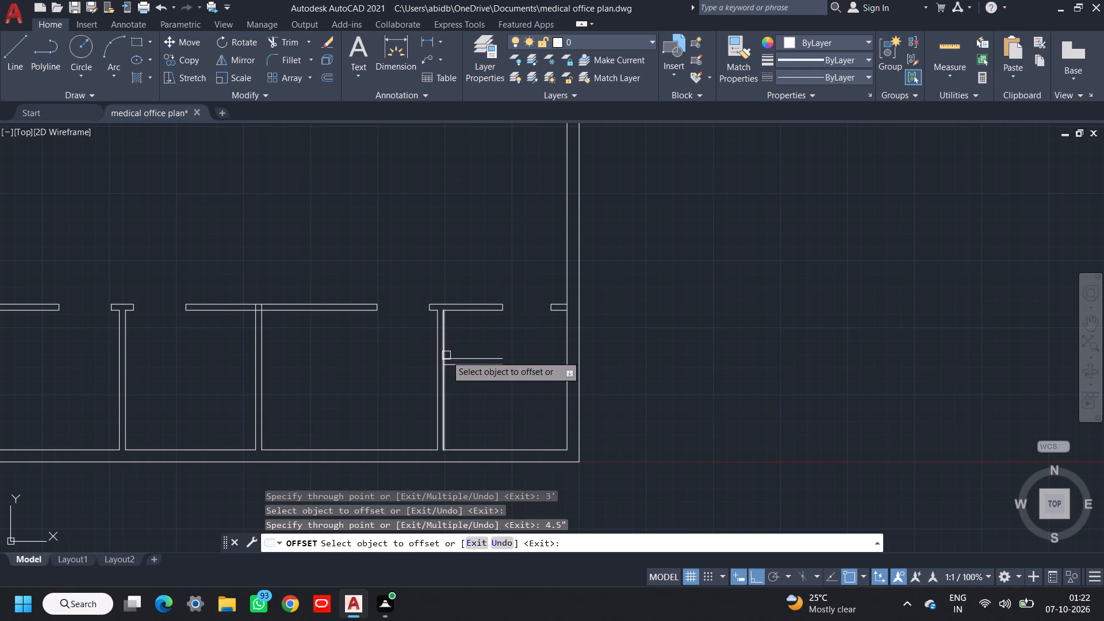
Add a vertical 4.5" wall by offsetting the fourth partition's right line 3' right and that copy 4.5" back left.
left_click(443, 348)
type("3'")
key("Return")
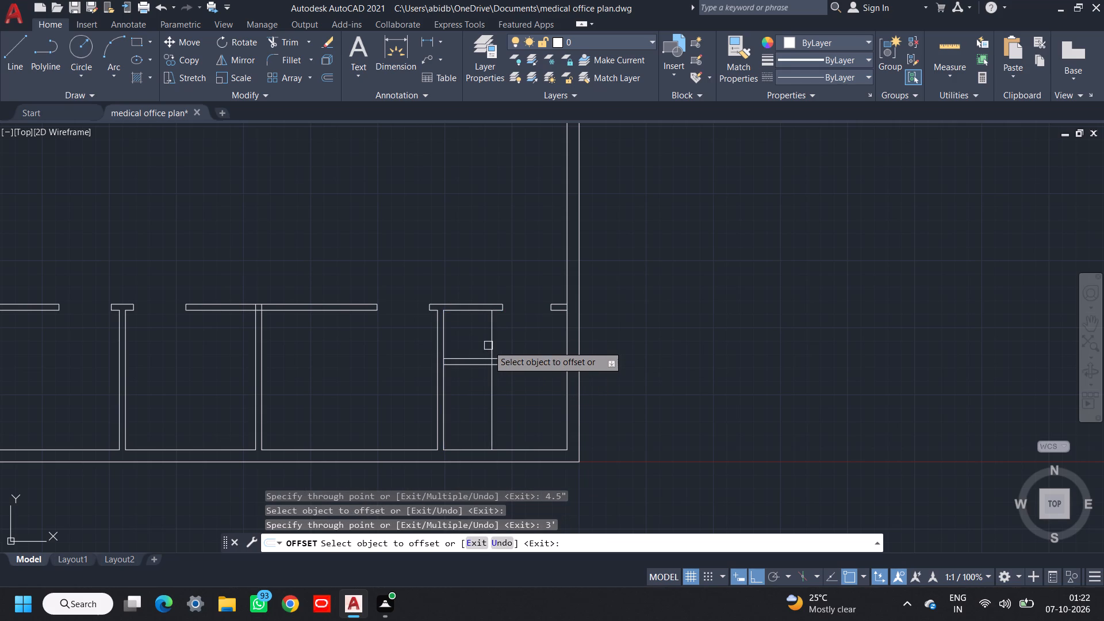
left_click(492, 343)
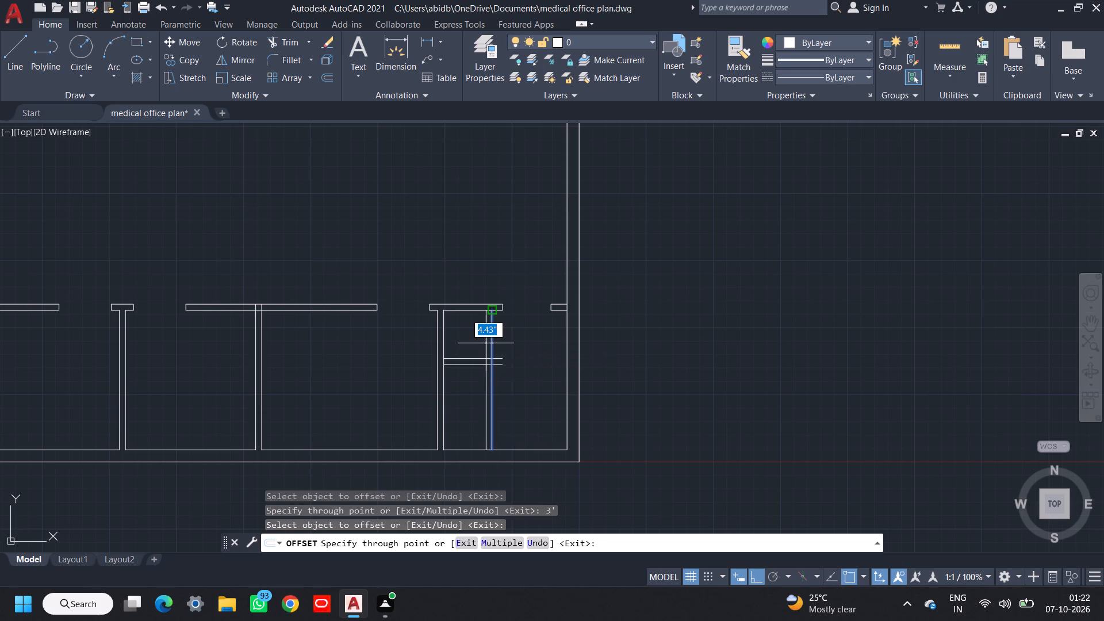
type("4.5")
key("Return")
key("Escape")
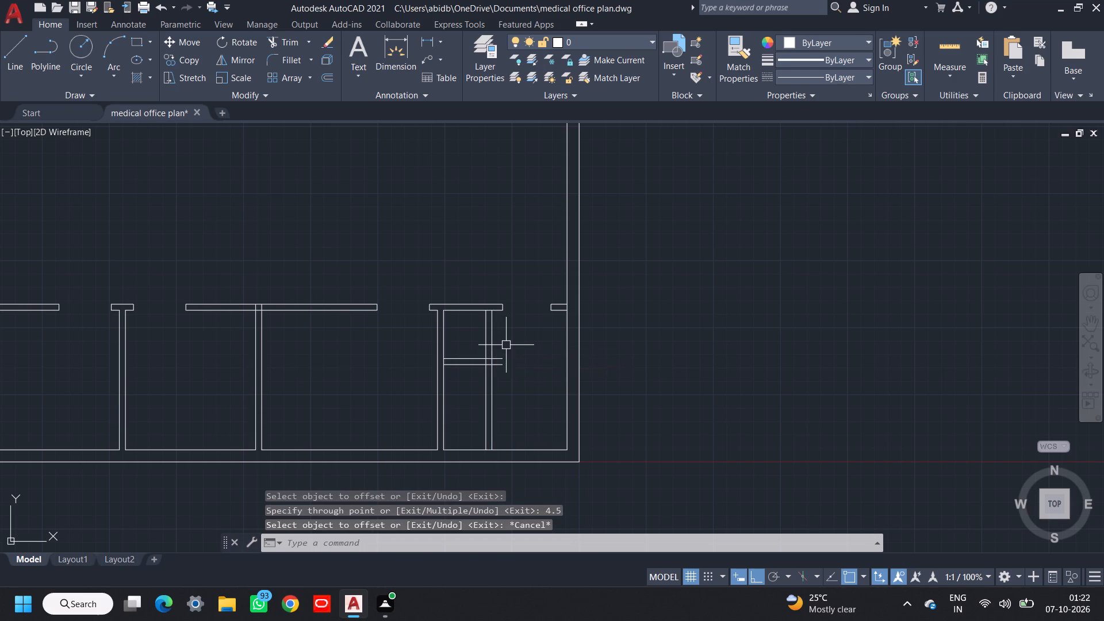
Trim the overhanging ends of the short wall and the new vertical wall beyond their shared outer corner.
key("t")
key("r")
key("space")
key("space")
scroll(503, 355, "up", 3)
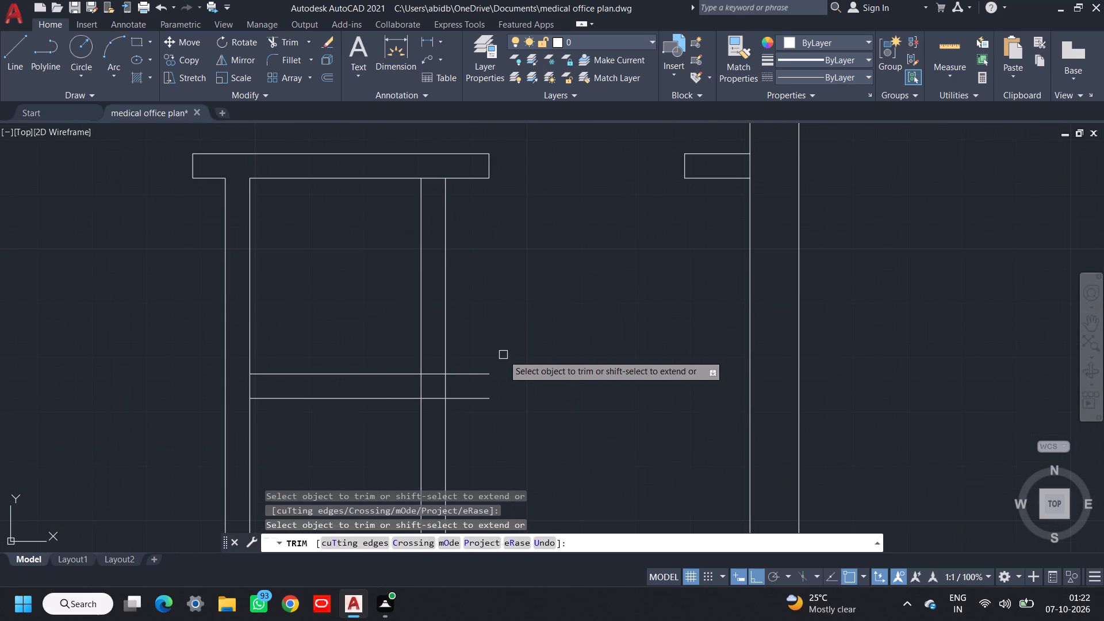
left_click(503, 355)
left_click(408, 466)
middle_click_drag(489, 440, 520, 440)
scroll(486, 379, "up", 3)
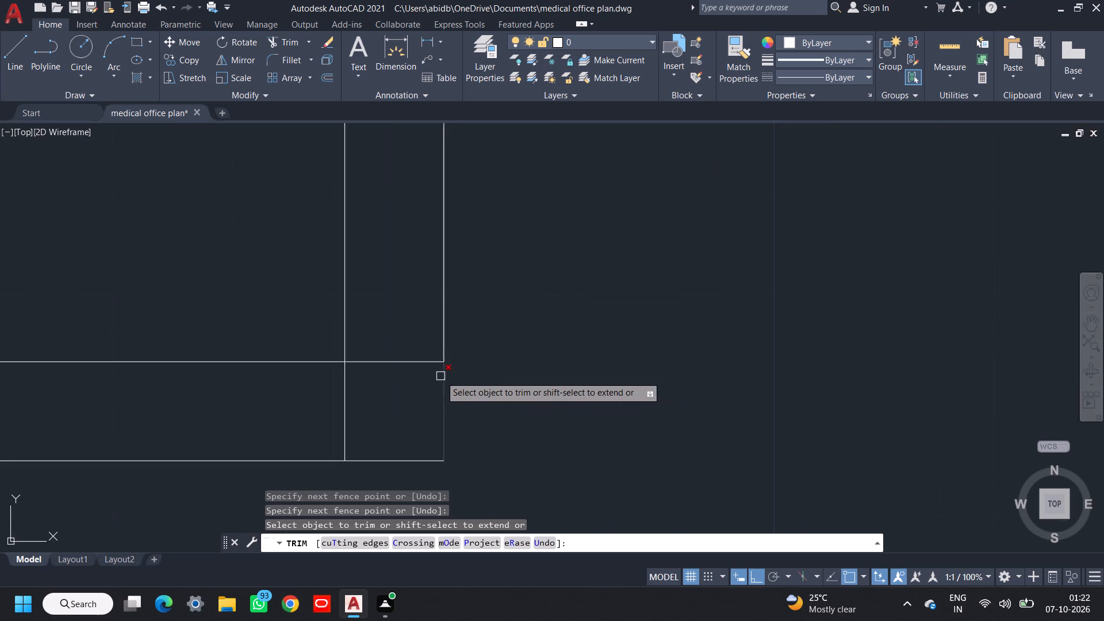
scroll(470, 376, "down", 2)
key("Escape")
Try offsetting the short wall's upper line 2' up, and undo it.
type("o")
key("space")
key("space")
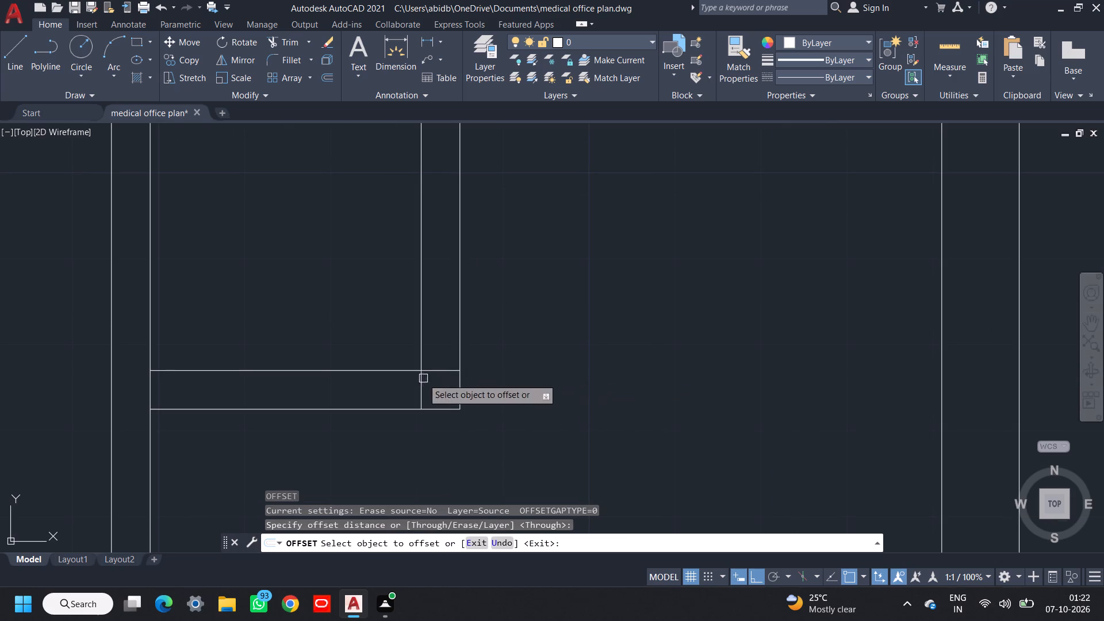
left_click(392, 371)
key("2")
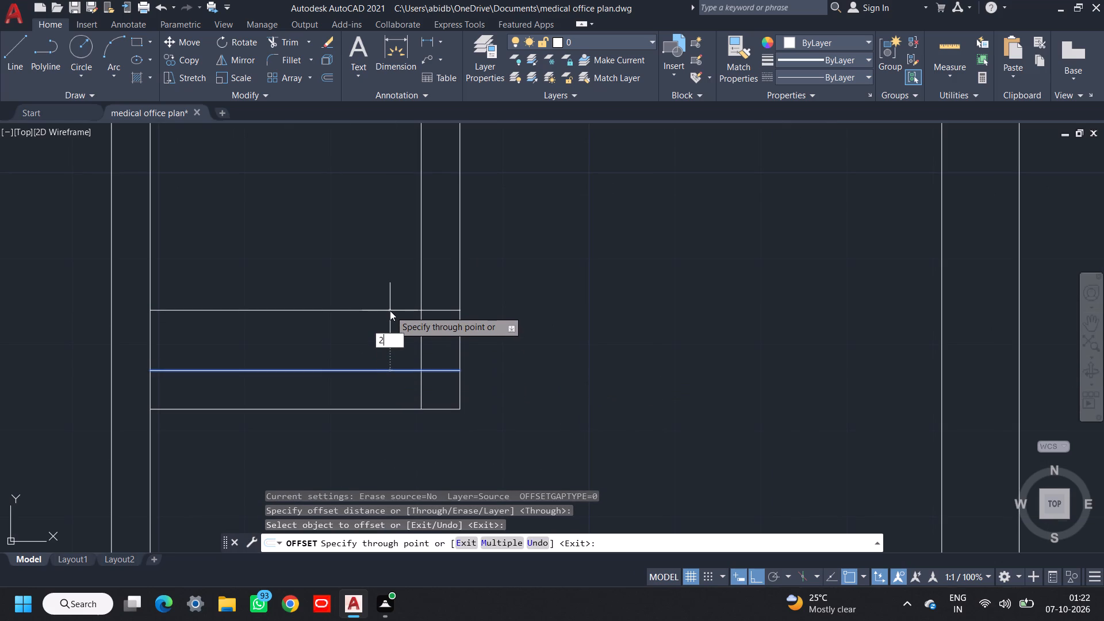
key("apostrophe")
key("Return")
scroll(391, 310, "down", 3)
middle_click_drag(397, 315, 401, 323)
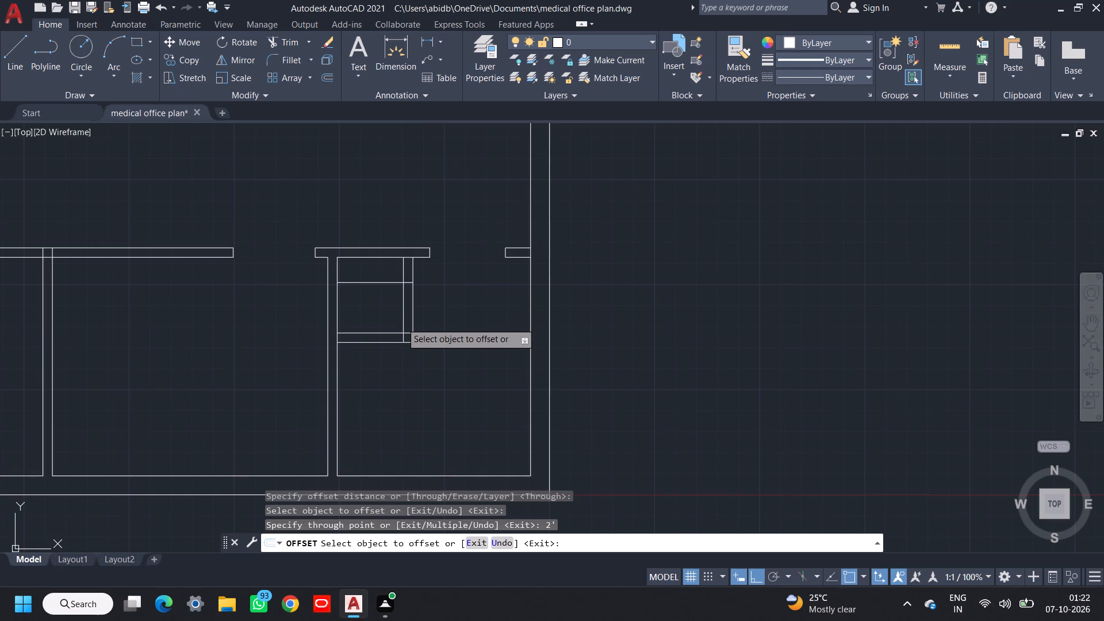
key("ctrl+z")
Offset the short wall's upper line 2'8" up to mark the upper door jamb in the vertical wall.
left_click(388, 333)
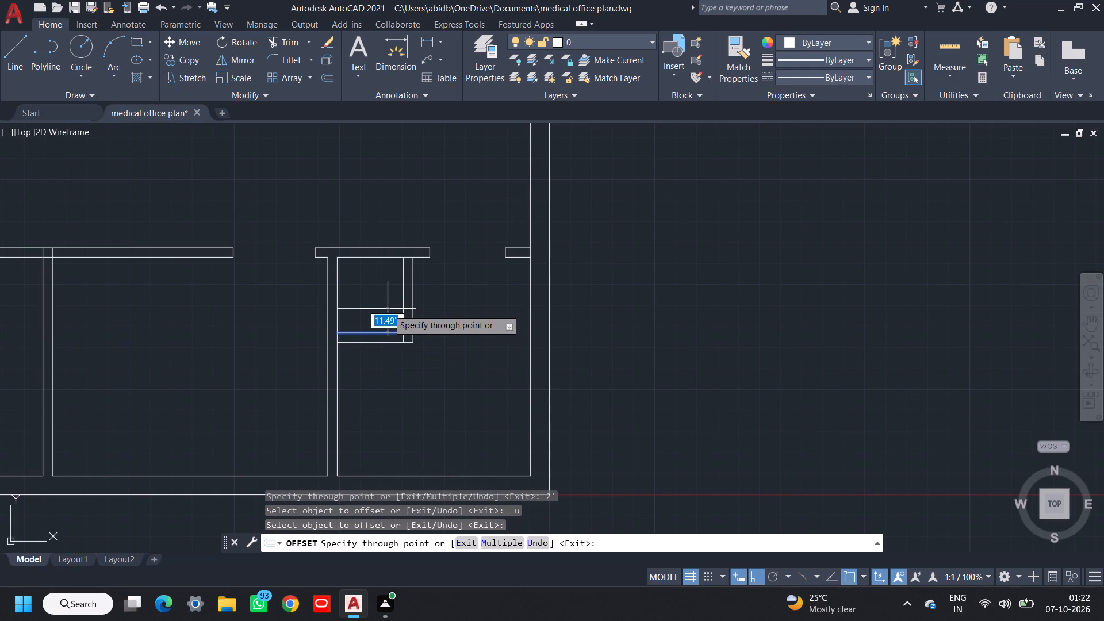
type("2'")
type("8\"")
key("Return")
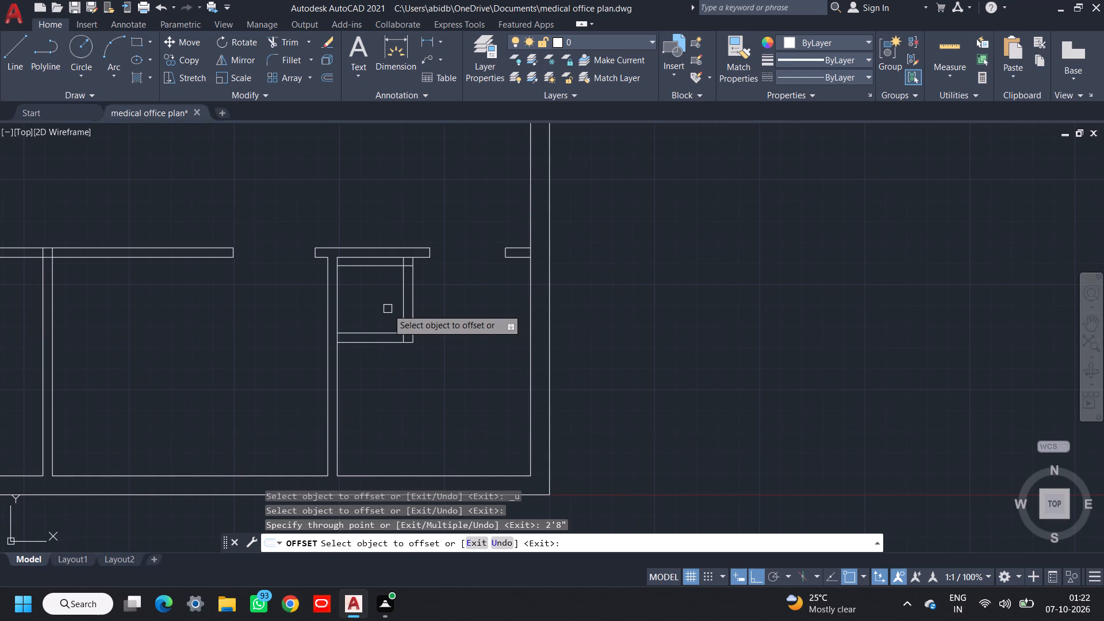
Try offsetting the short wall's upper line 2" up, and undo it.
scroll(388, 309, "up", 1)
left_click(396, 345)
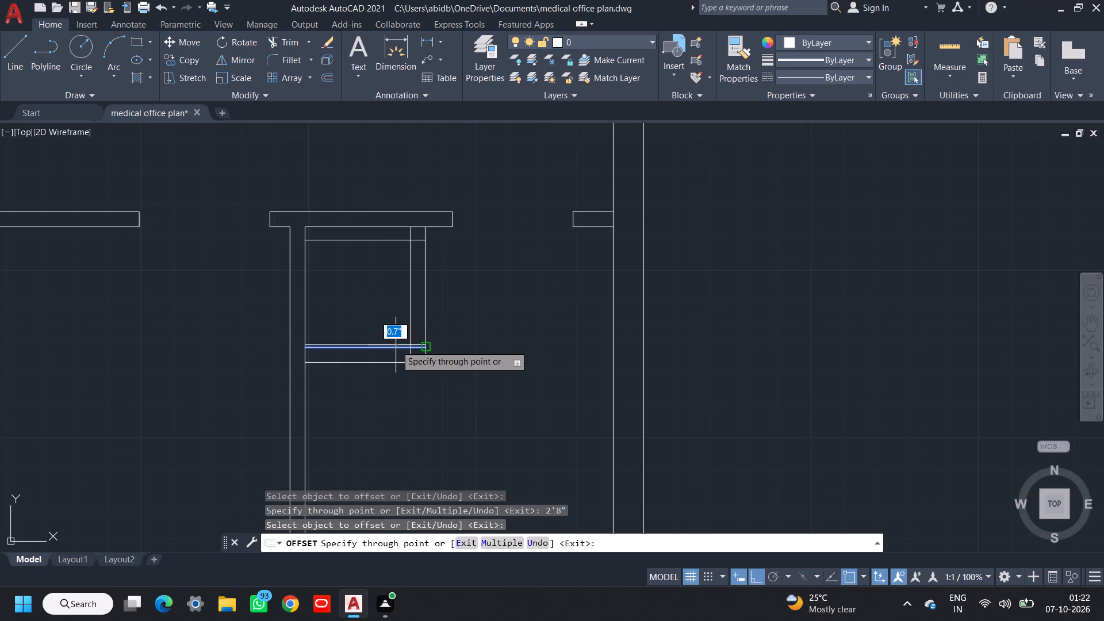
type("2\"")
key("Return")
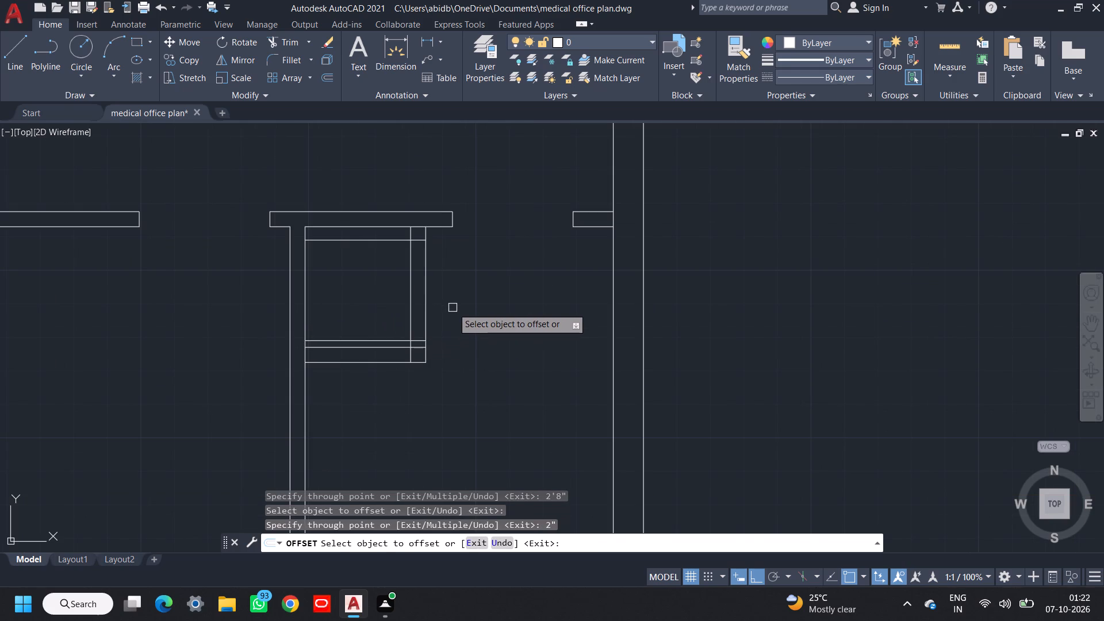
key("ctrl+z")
Offset the short wall's upper line 3" up to mark the lower door jamb.
left_click(389, 347)
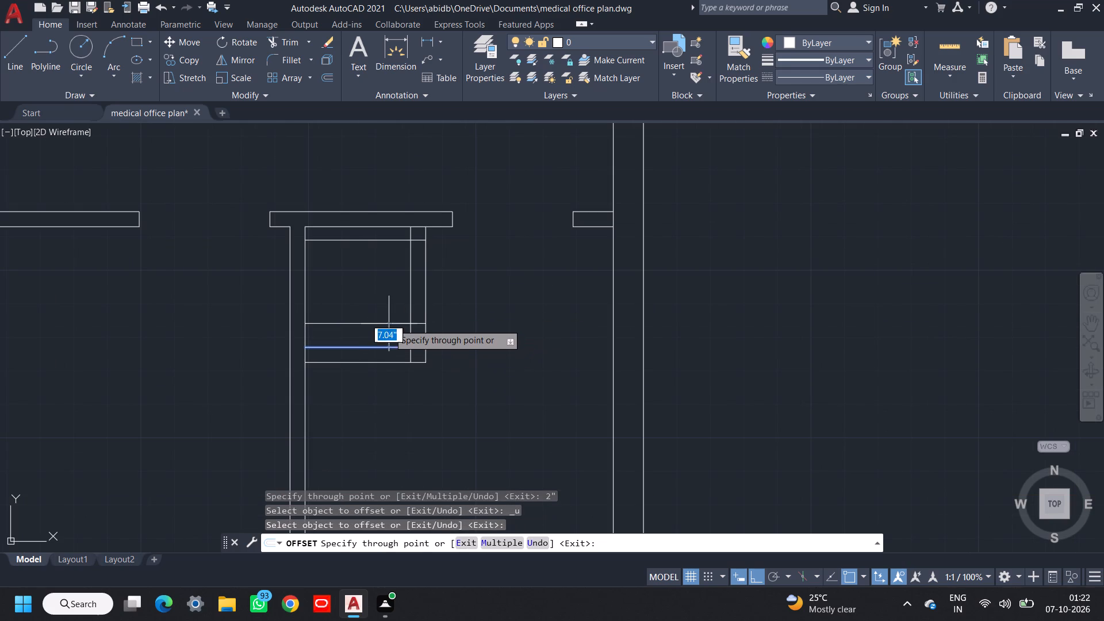
type("3\"")
key("Return")
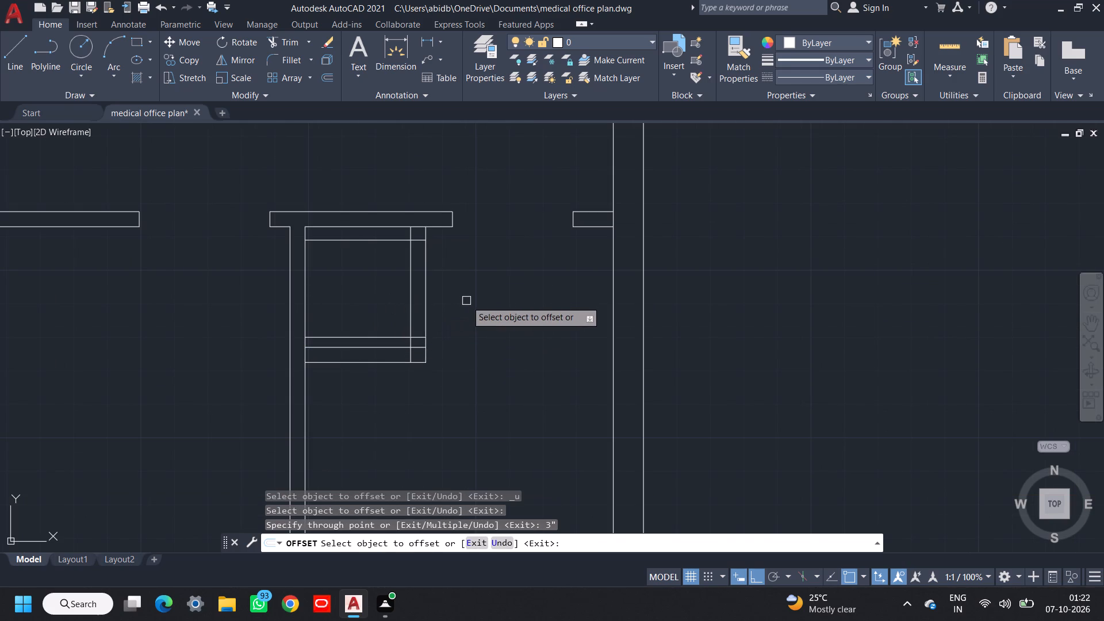
key("Escape")
Cut the door opening out of the vertical wall between the two jamb lines, and trim the jamb lines back to the wall's faces.
type("tr")
key("space")
key("space")
left_click(465, 302)
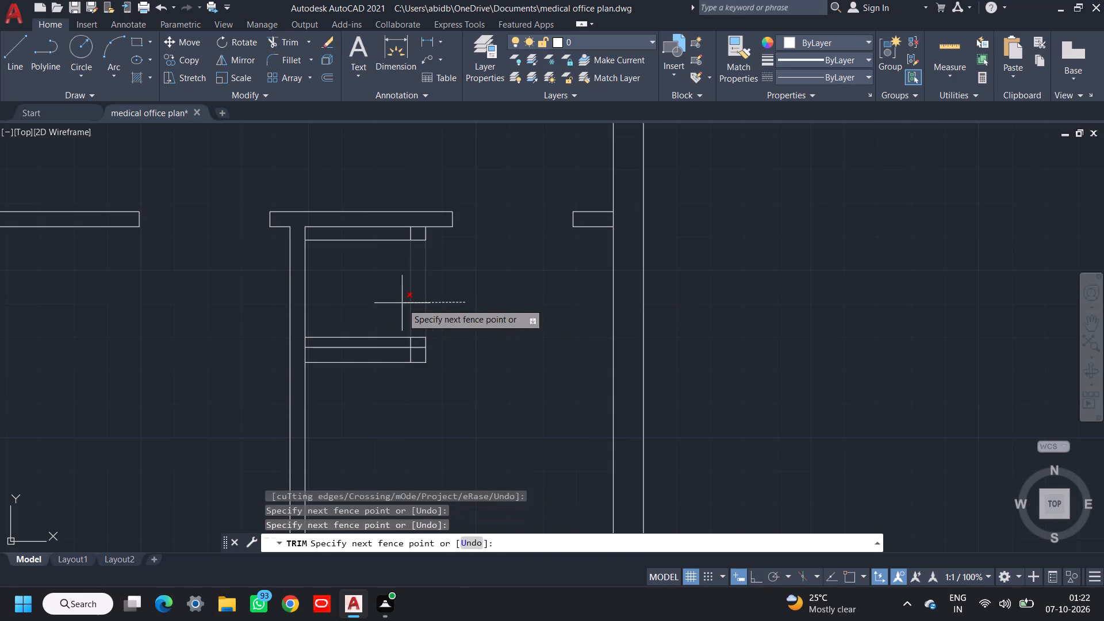
left_click(397, 303)
scroll(396, 313, "up", 2)
left_click(384, 382)
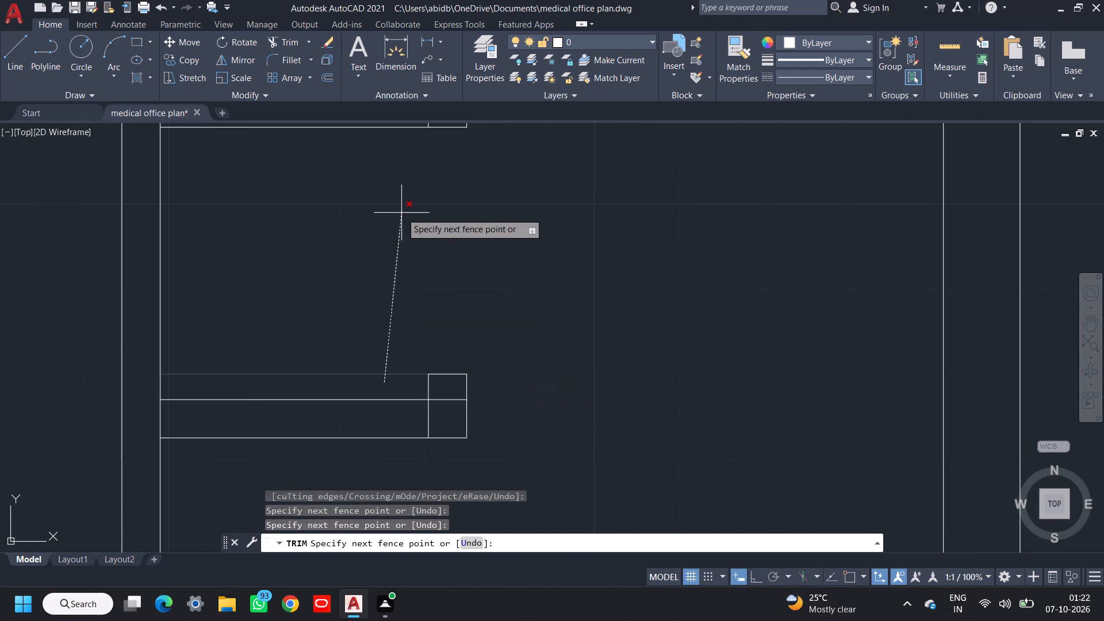
middle_click_drag(401, 213, 407, 266)
left_click(380, 179)
Trim the inner lines at the short wall's corner and the cross wall's lower line between the upper door stub's faces.
middle_click_drag(435, 279, 459, 214)
scroll(477, 393, "up", 2)
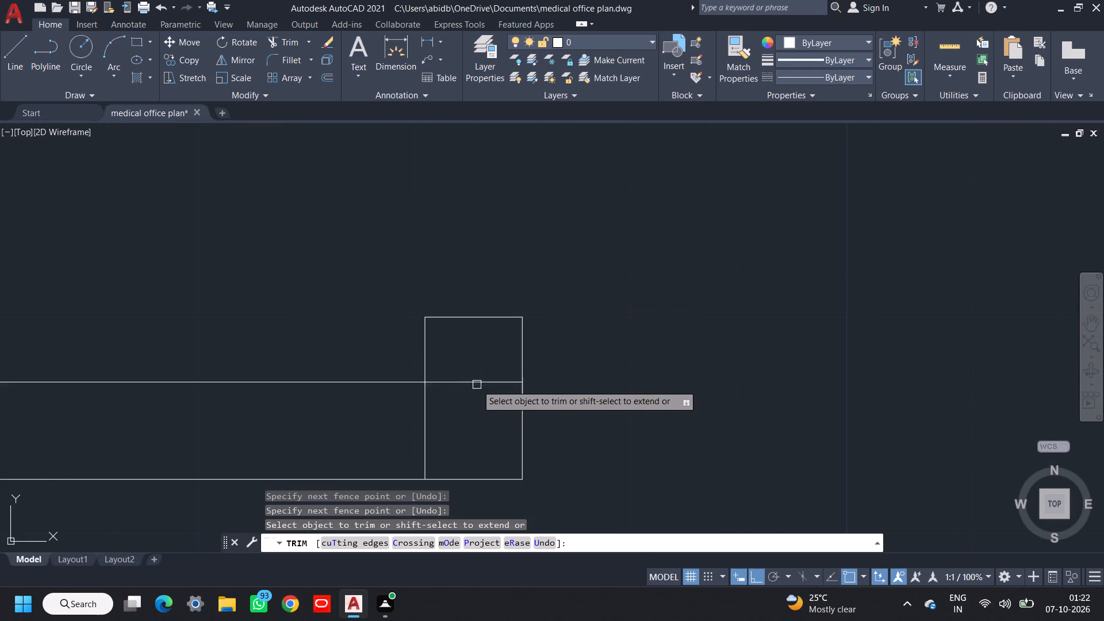
left_click_drag(500, 365, 498, 370)
left_click(396, 427)
scroll(438, 399, "down", 4)
middle_click_drag(477, 389, 491, 423)
scroll(456, 305, "up", 3)
left_click(463, 306)
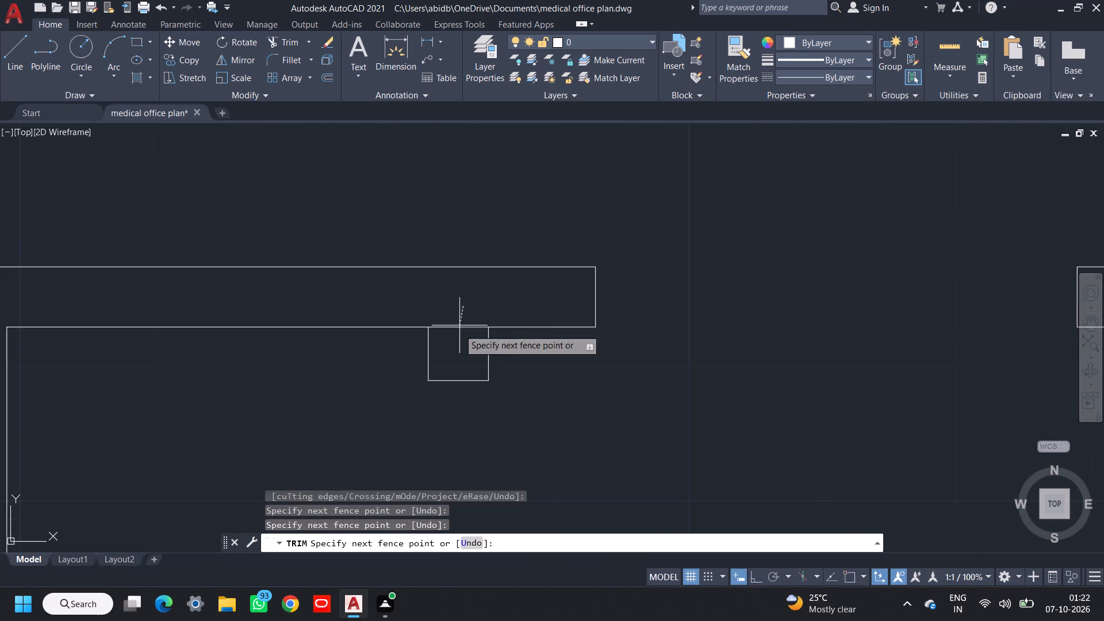
left_click(457, 336)
Clean the short wall's T-junction by trimming the fourth partition's right line between the short wall's faces.
scroll(457, 337, "down", 4)
middle_click_drag(458, 362, 469, 321)
scroll(407, 401, "up", 3)
left_click(412, 292)
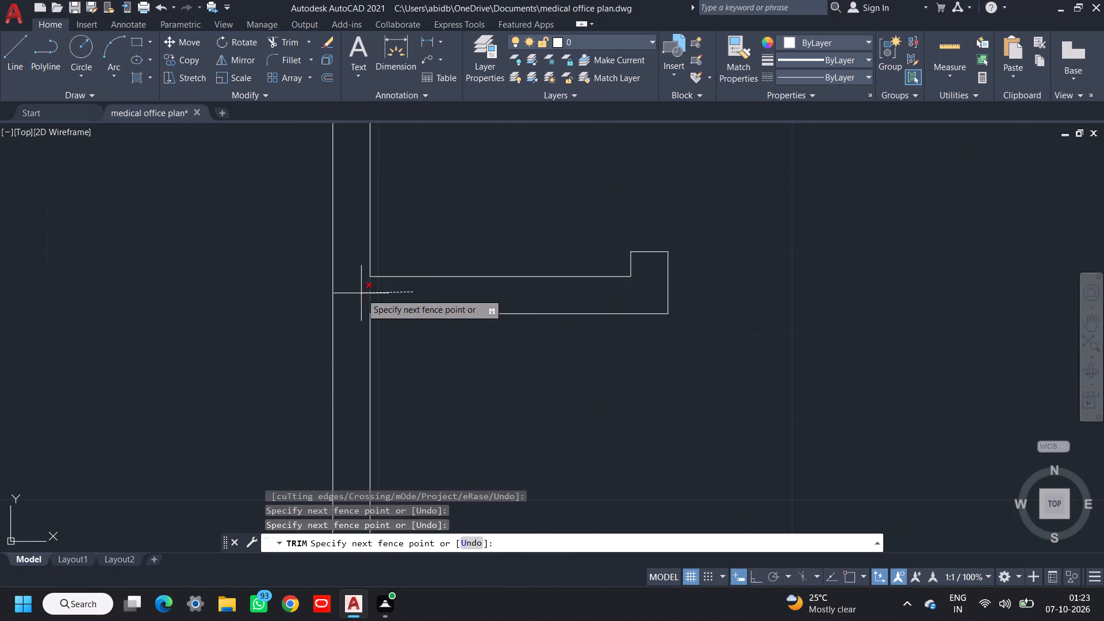
left_click(361, 293)
scroll(385, 308, "down", 3)
middle_click_drag(425, 333, 421, 353)
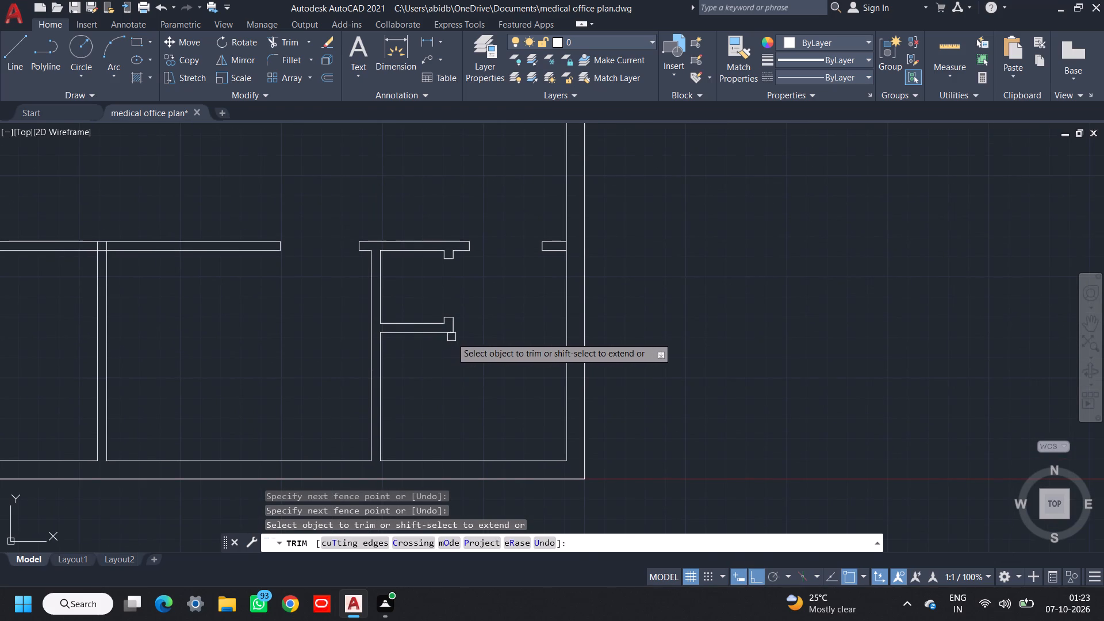
scroll(488, 336, "down", 1)
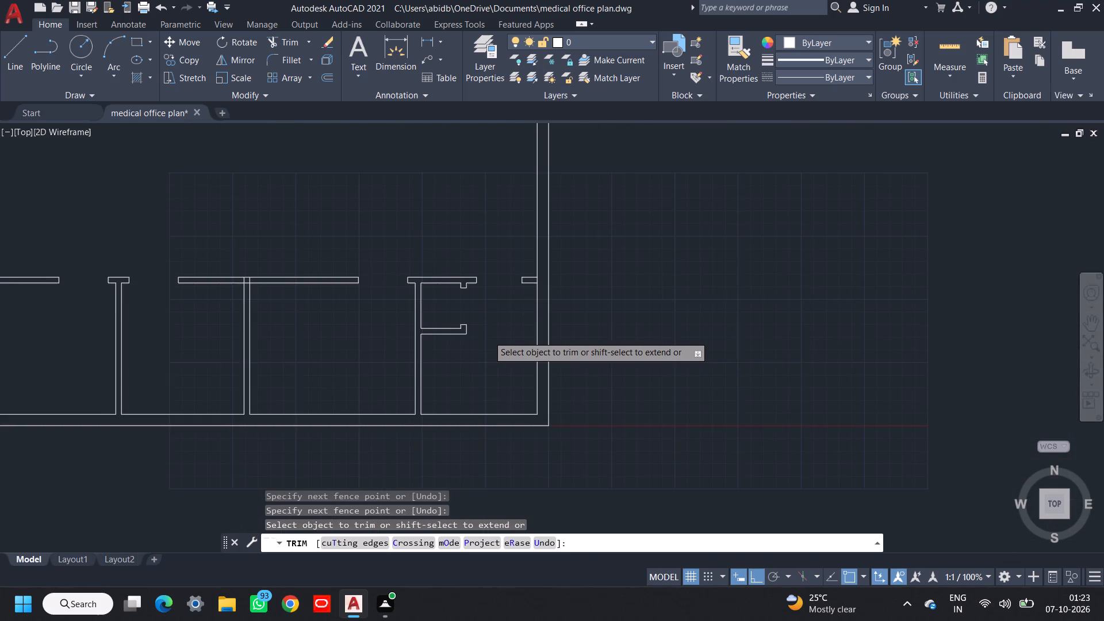
middle_click_drag(488, 336, 524, 335)
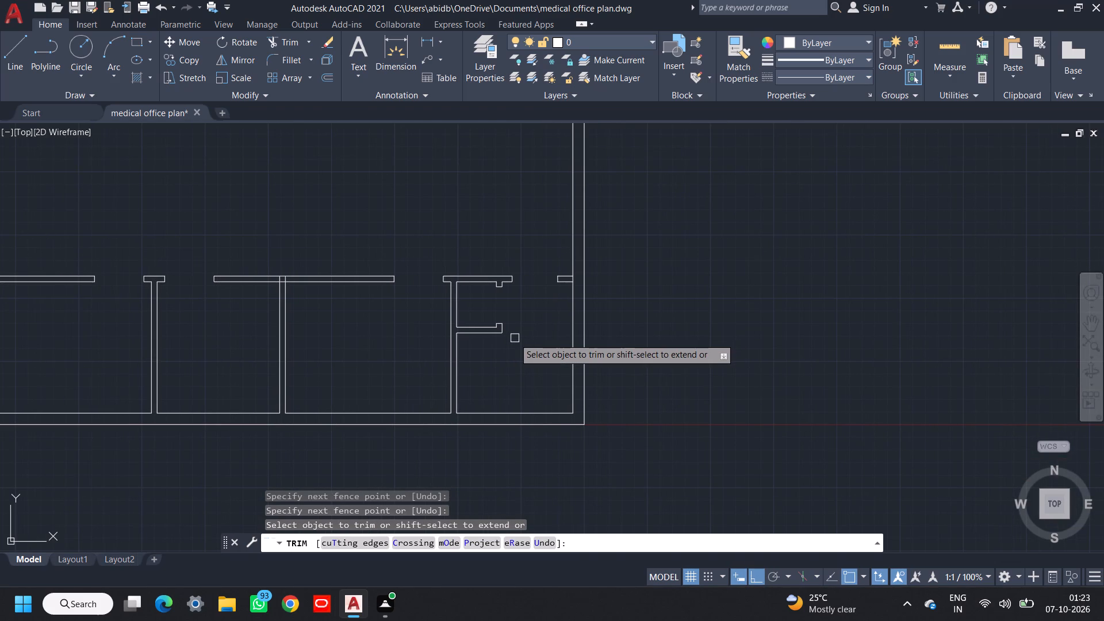
middle_click_drag(514, 338, 600, 348)
key("Escape")
Offset the upper line of the cross-wall segment above the fourth partition 3'11" up to start a new horizontal wall.
middle_click_drag(516, 358, 530, 359)
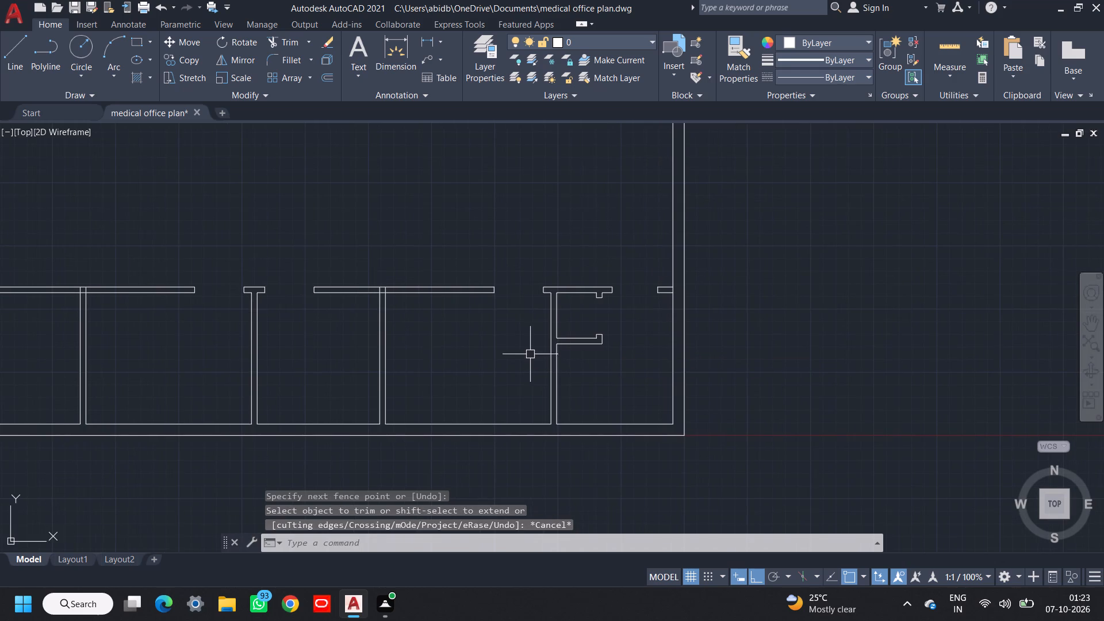
scroll(531, 351, "down", 1)
middle_click_drag(531, 351, 554, 358)
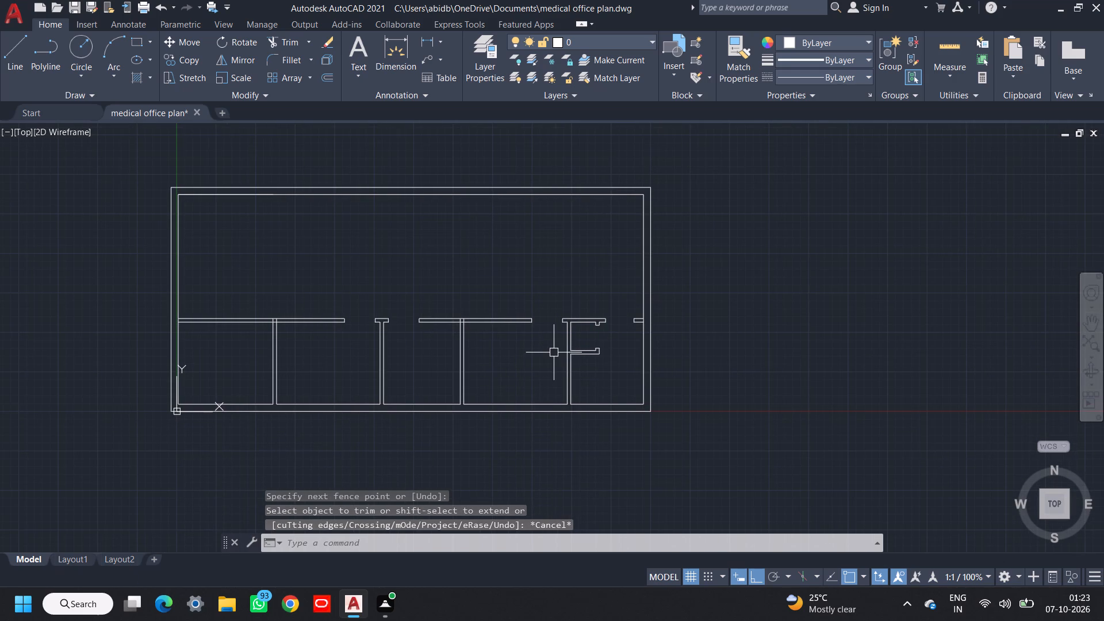
type("o")
key("space")
key("space")
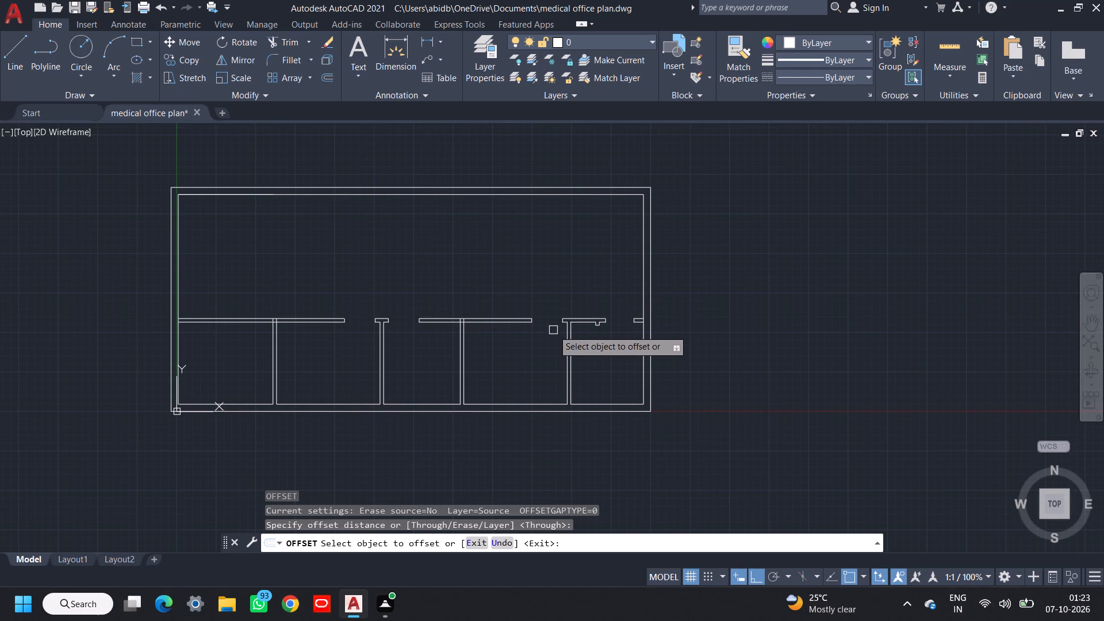
middle_click_drag(553, 329, 515, 323)
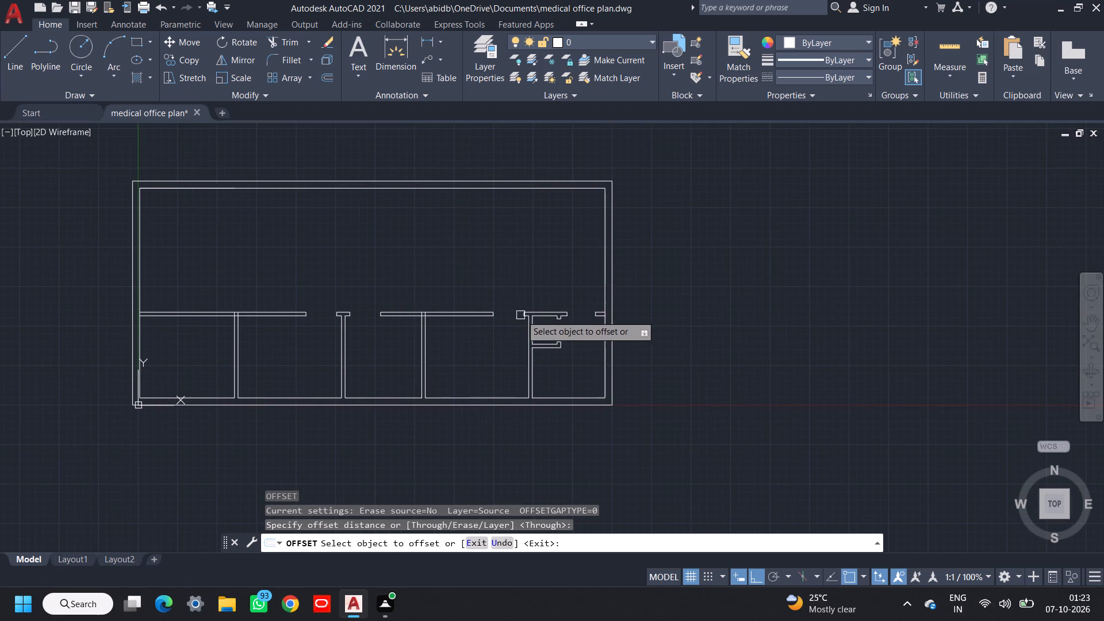
scroll(536, 312, "up", 2)
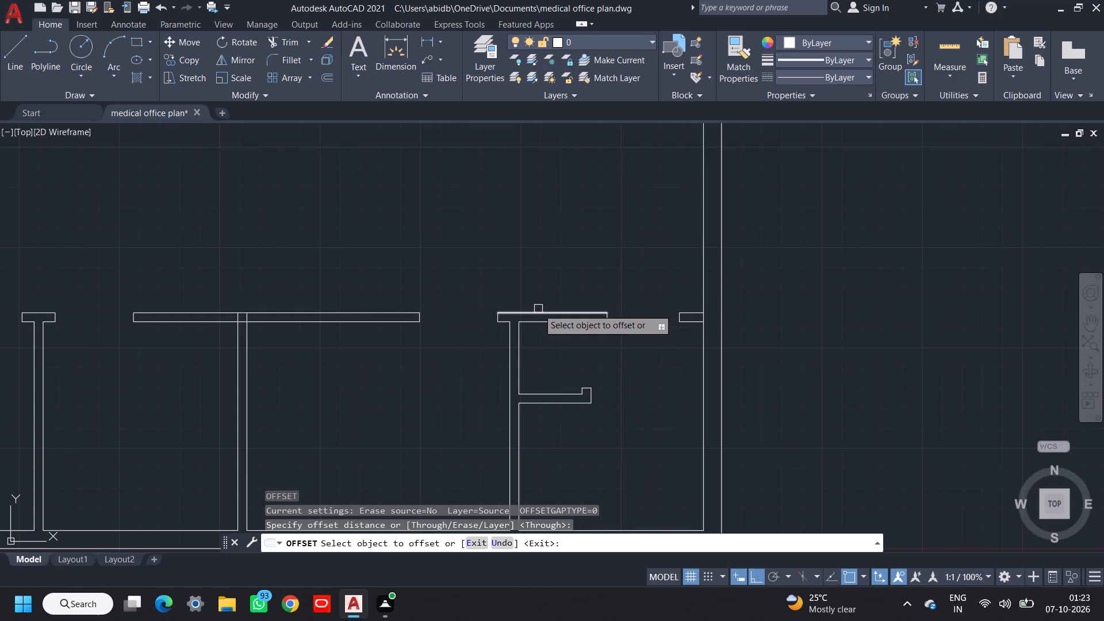
scroll(538, 309, "down", 2)
middle_click_drag(532, 312, 593, 327)
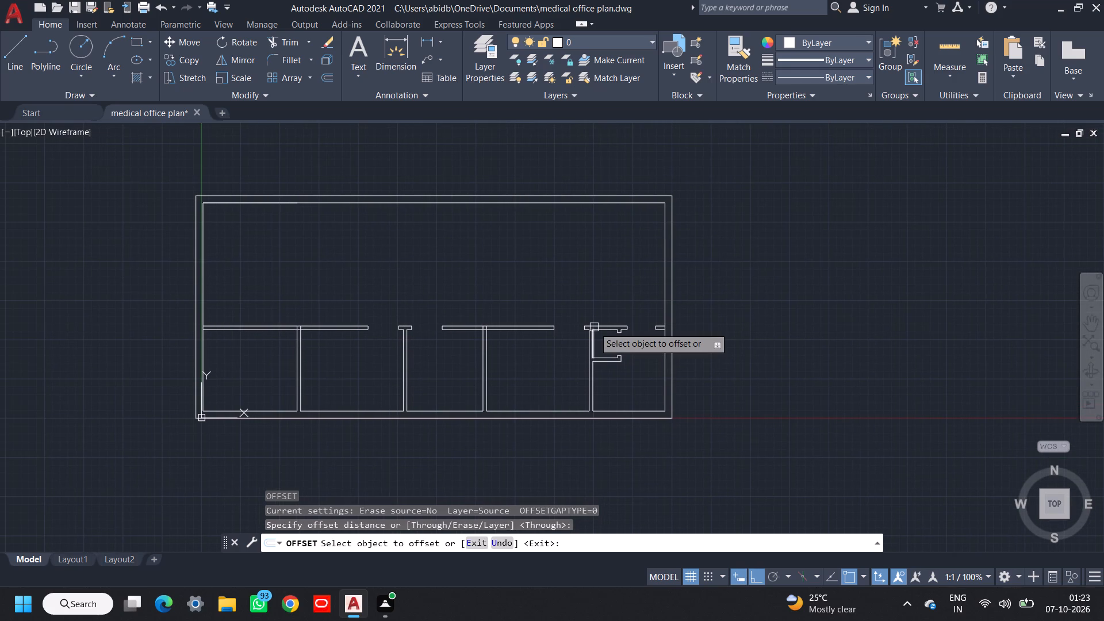
middle_click_drag(593, 326, 585, 333)
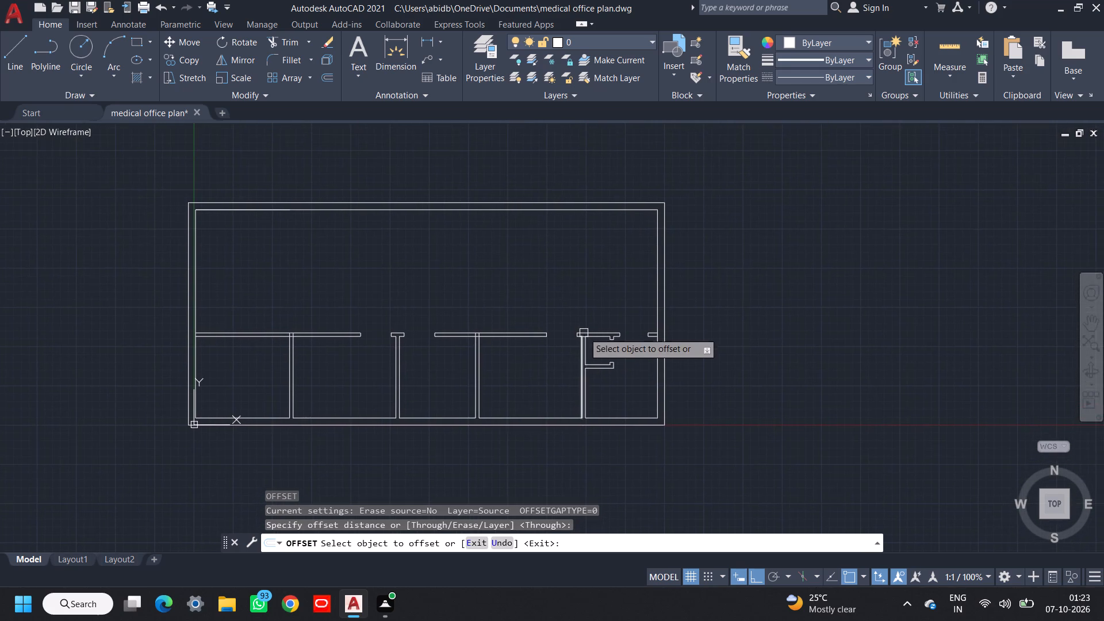
scroll(584, 327, "up", 2)
left_click(591, 339)
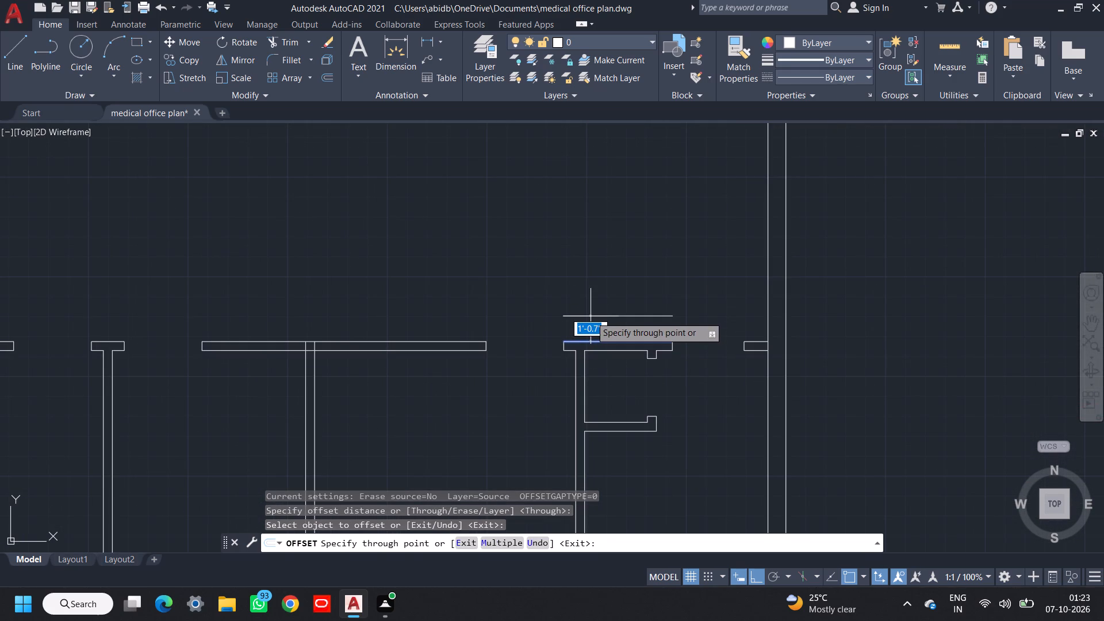
key("3")
type("'11\"")
key("Return")
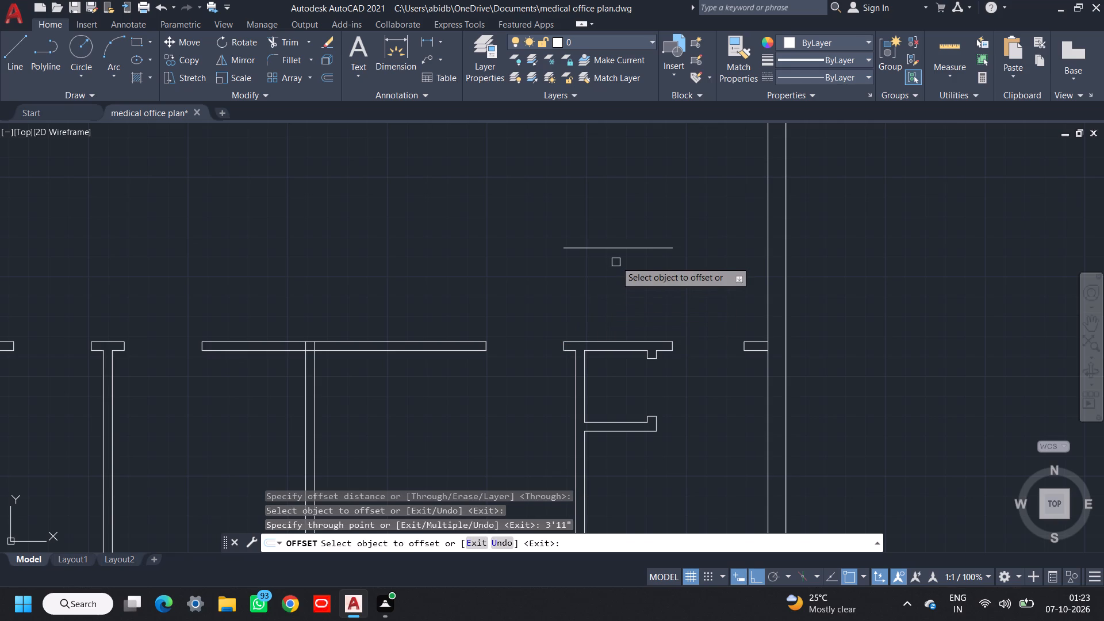
Offset the new horizontal line 9" up to give the wall its thickness.
left_click(619, 250)
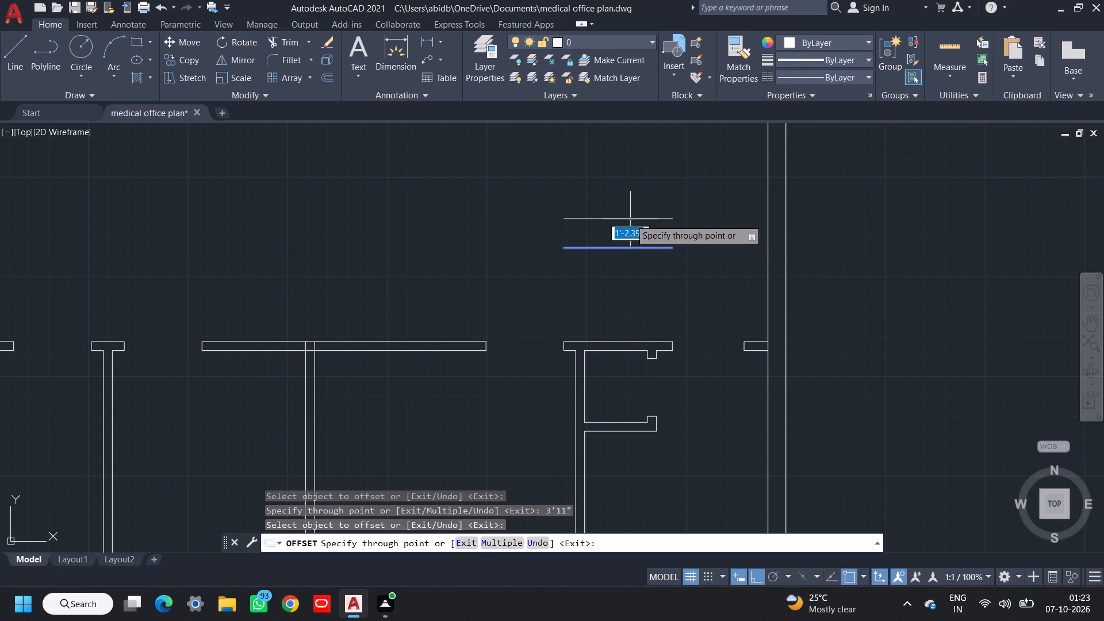
key("9")
key("shift+quotedbl")
key("Return")
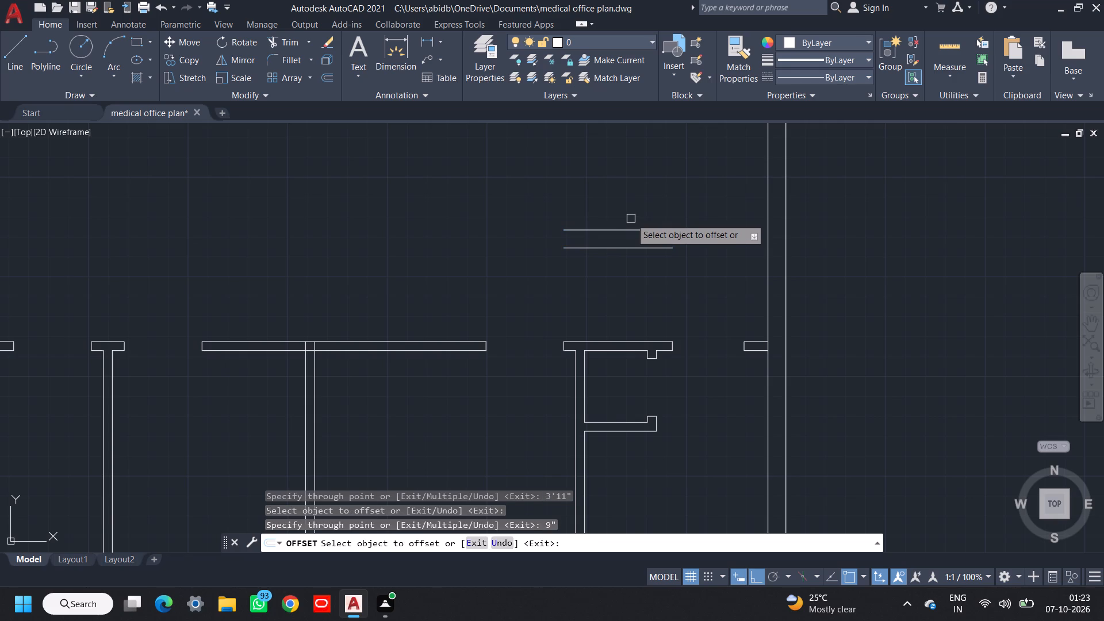
key("Escape")
Extend both lines of the new 9" wall in both directions to the side exterior walls' inner faces.
type("ex")
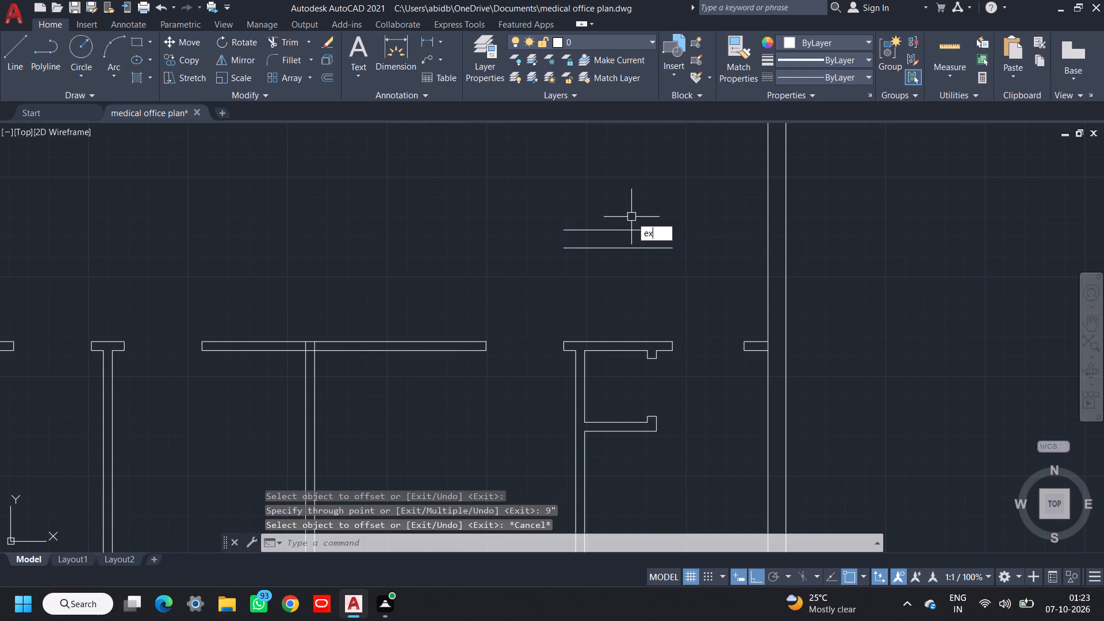
key("space")
key("space")
scroll(630, 218, "down", 2)
left_click(646, 206)
left_click(641, 233)
left_click(628, 207)
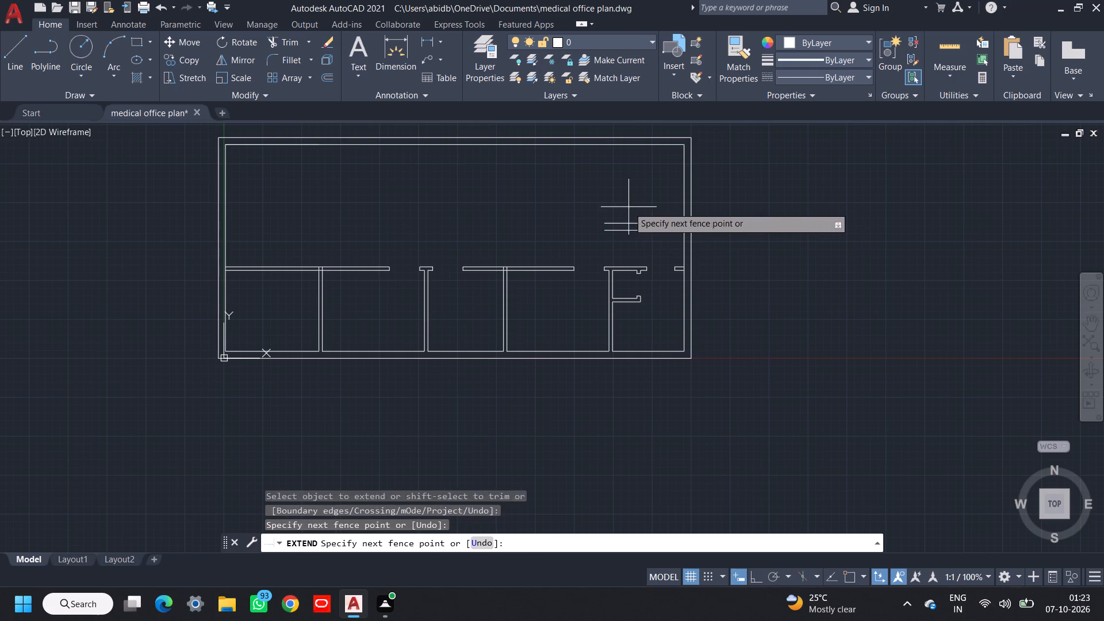
left_click(612, 238)
middle_click_drag(600, 239, 597, 250)
key("Escape")
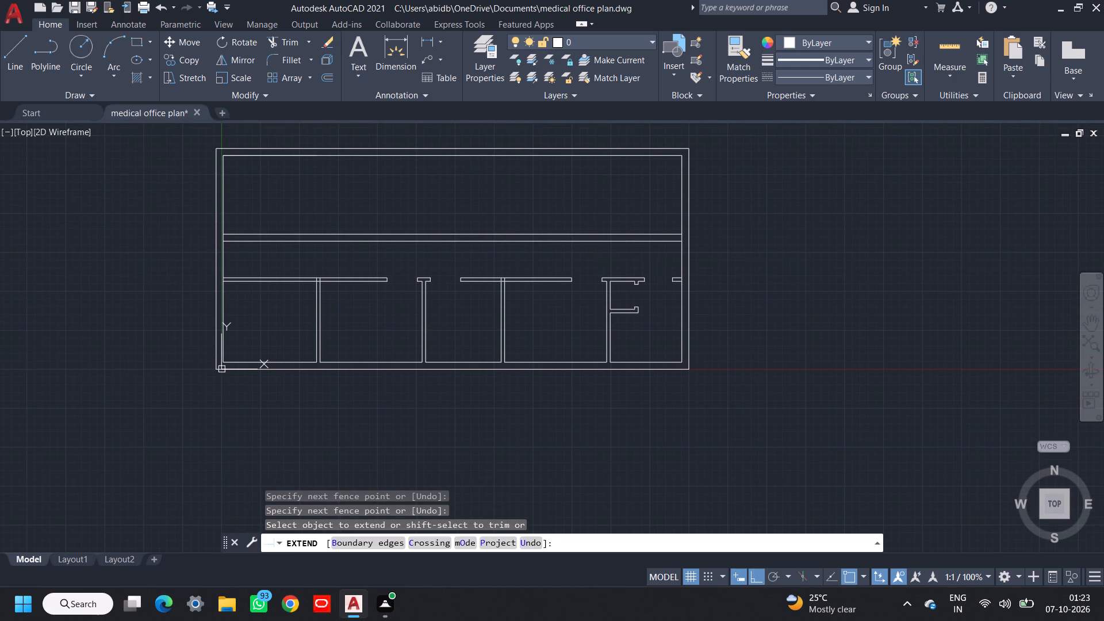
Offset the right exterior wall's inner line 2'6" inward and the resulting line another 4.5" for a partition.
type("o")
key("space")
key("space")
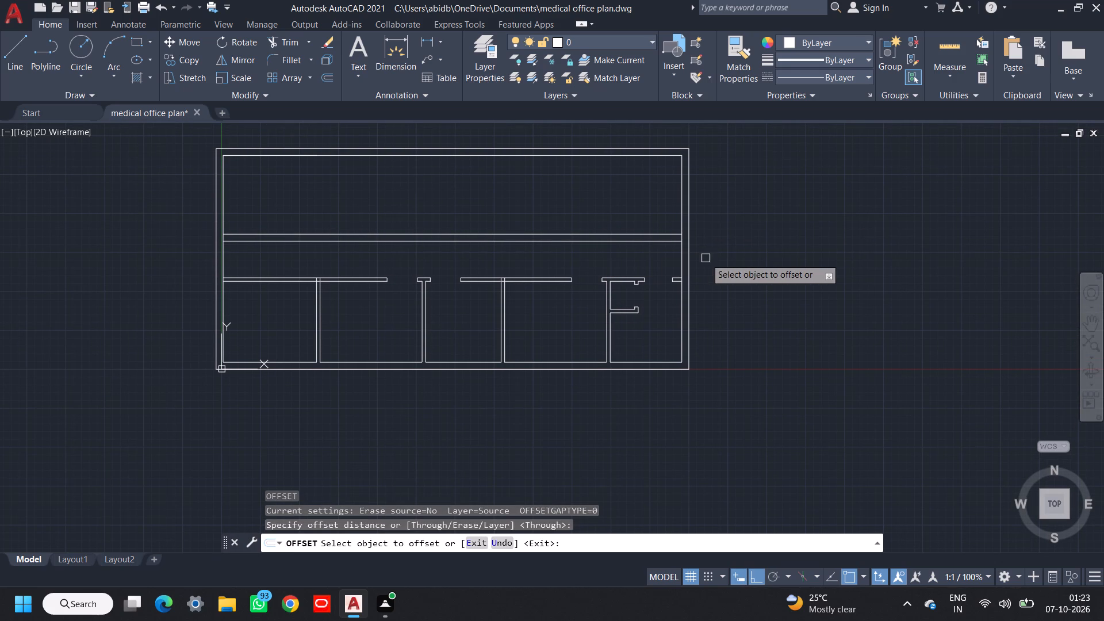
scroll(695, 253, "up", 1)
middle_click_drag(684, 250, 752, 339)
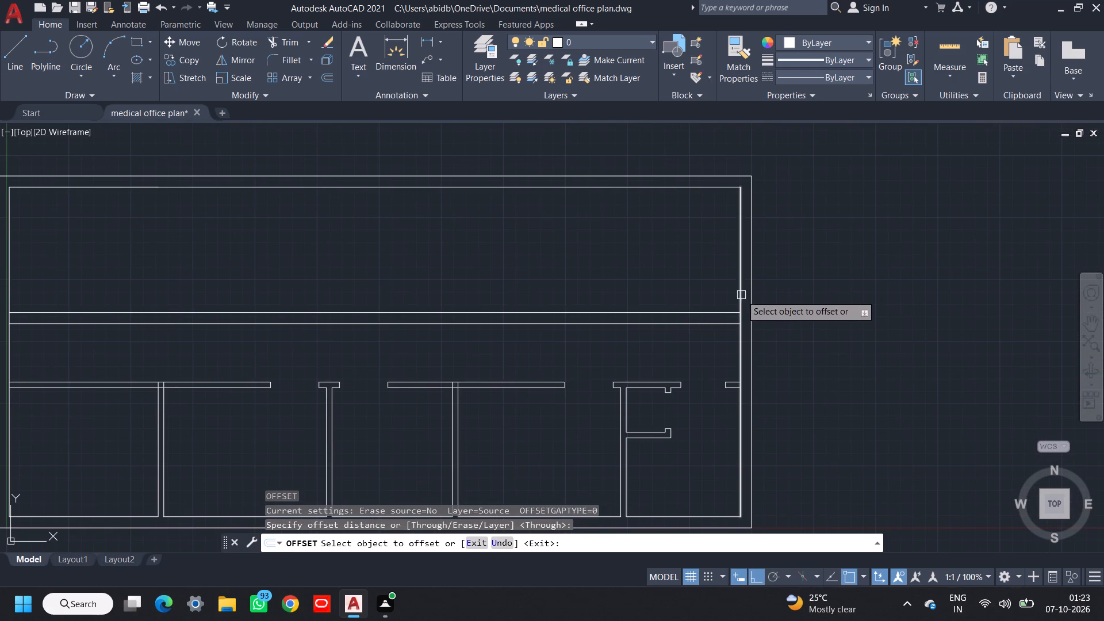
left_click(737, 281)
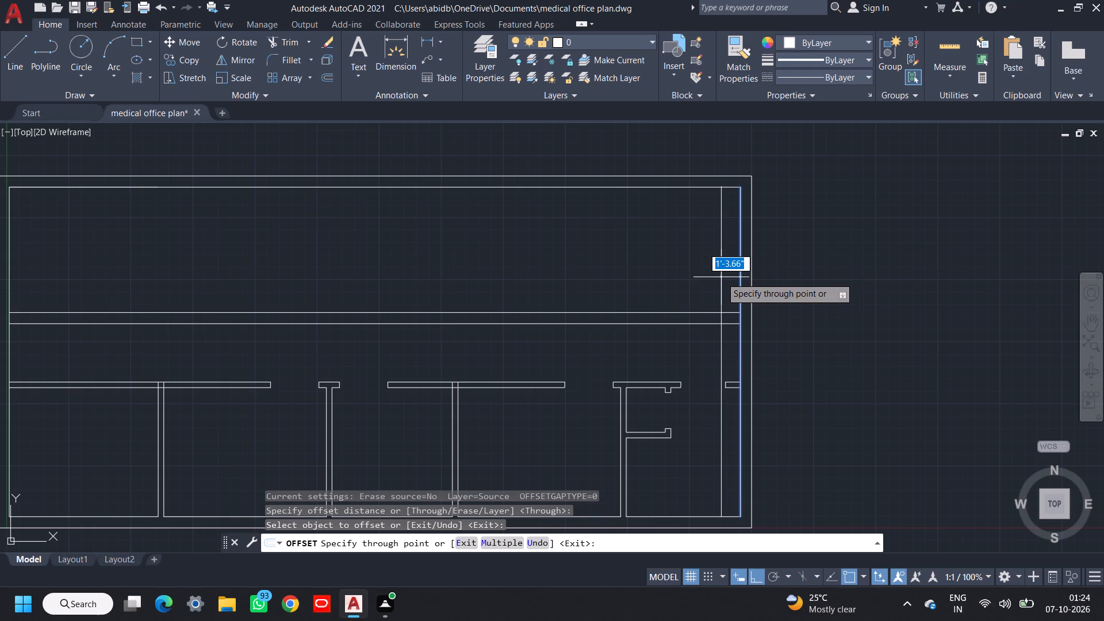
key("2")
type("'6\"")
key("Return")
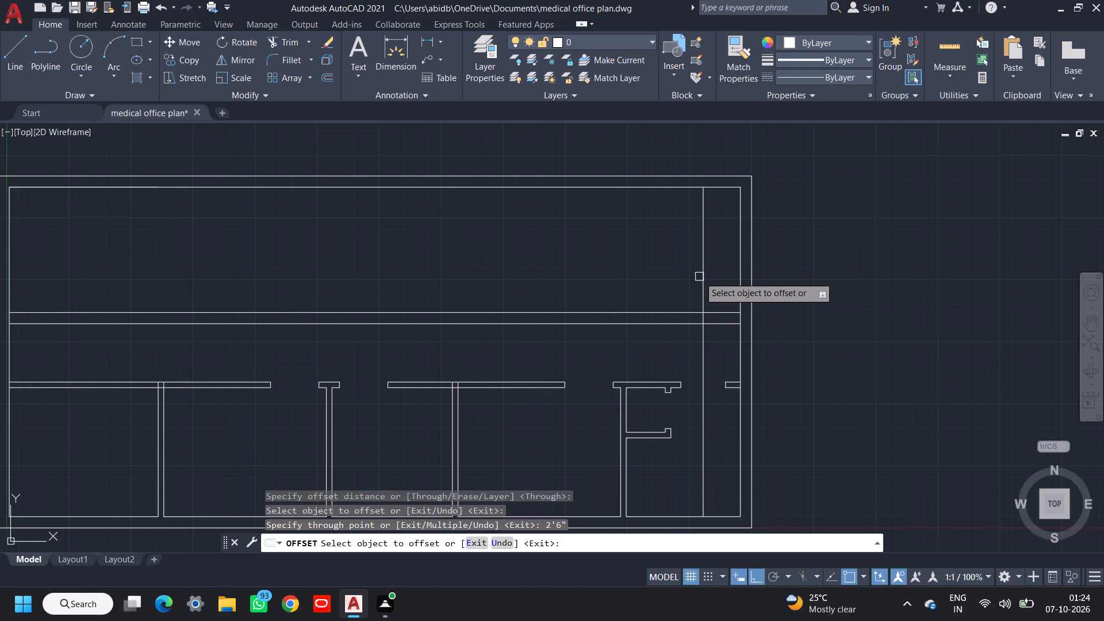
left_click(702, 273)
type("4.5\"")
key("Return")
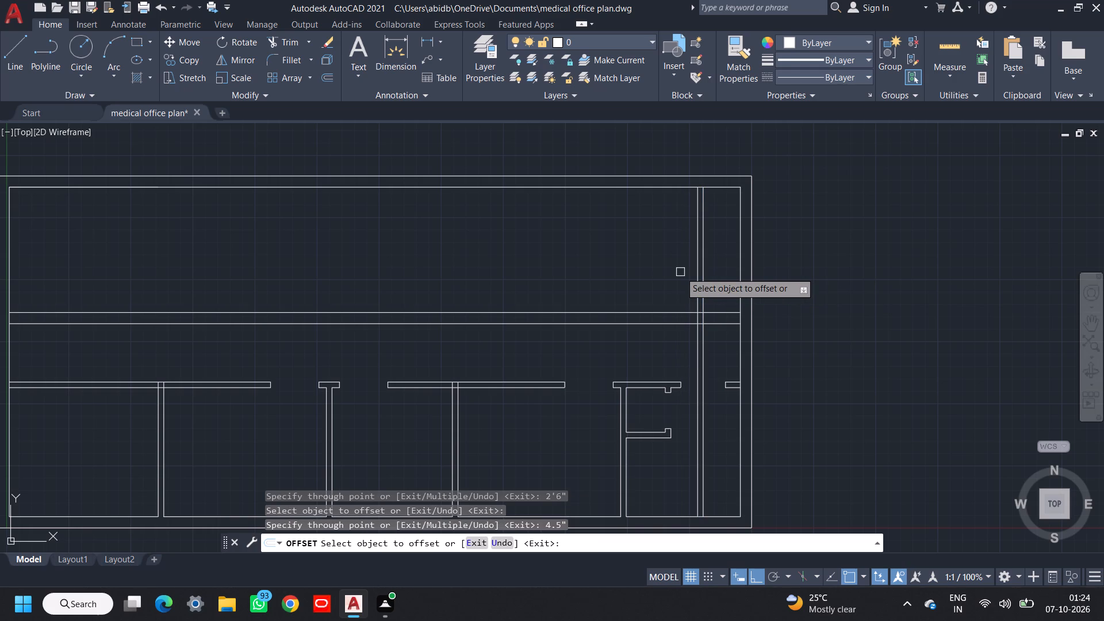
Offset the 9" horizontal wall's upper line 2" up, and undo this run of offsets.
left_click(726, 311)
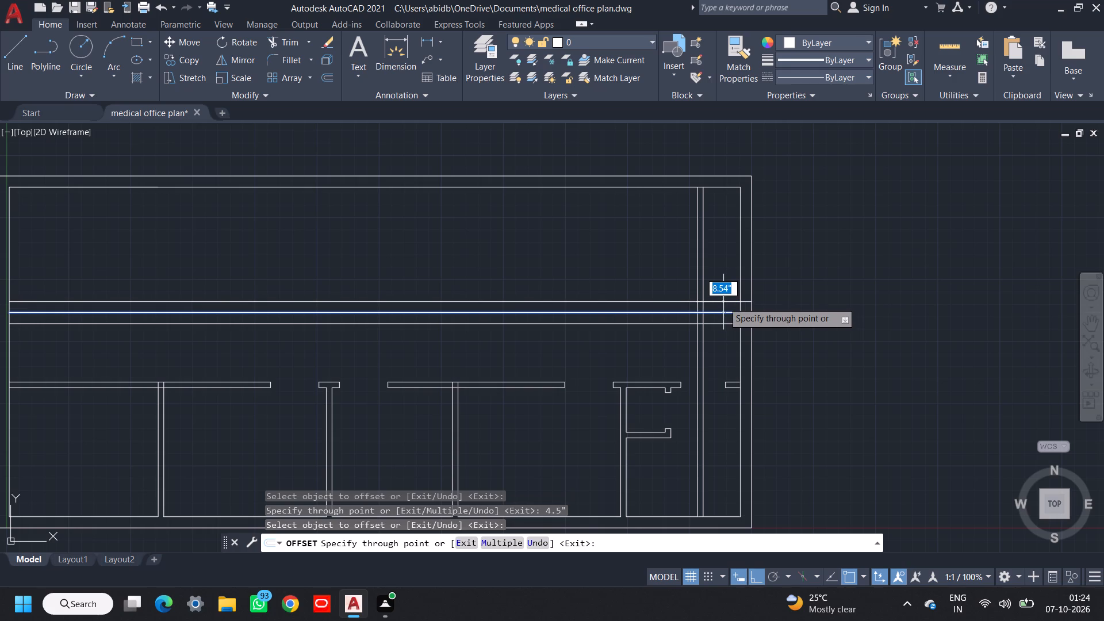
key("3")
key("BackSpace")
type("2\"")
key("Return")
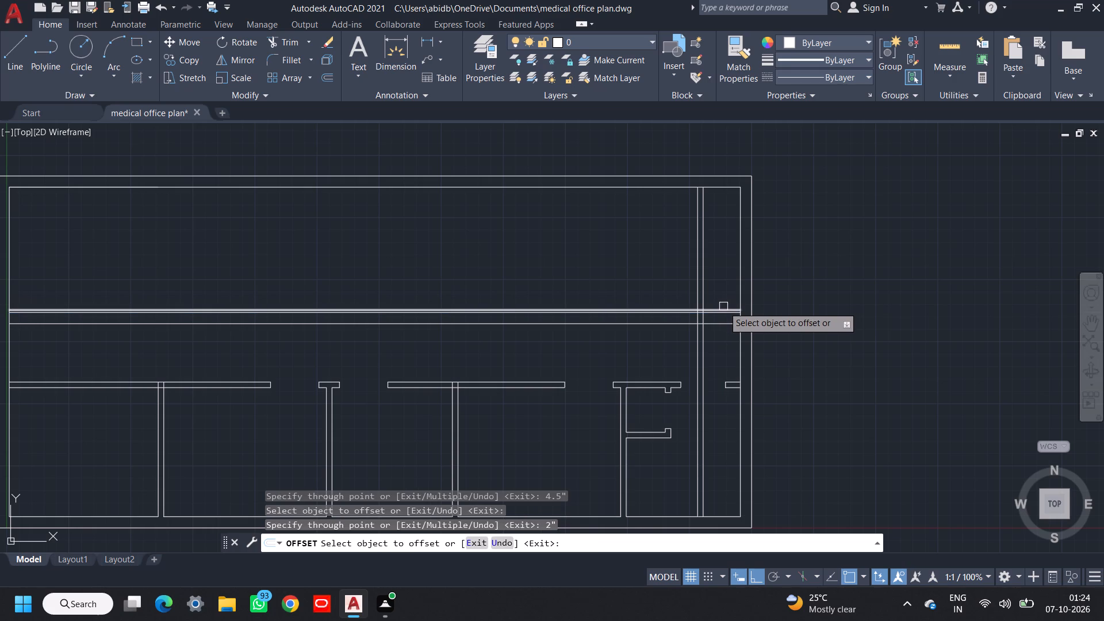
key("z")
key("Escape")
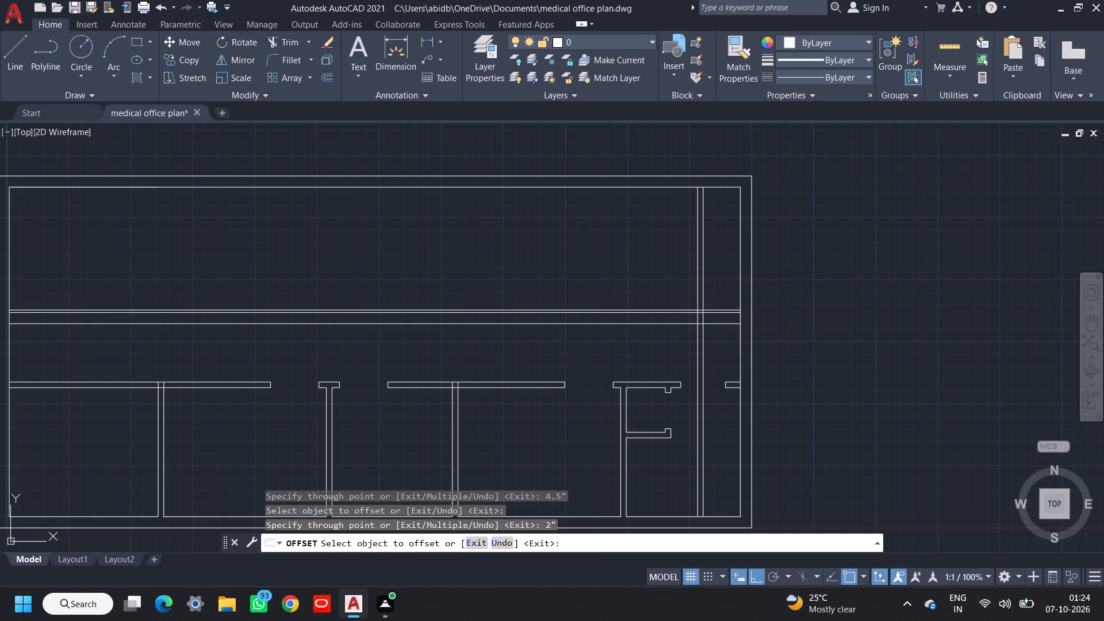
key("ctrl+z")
Offset the right exterior wall's inner line 2'6" inward, and that copy another 4.5" inward to form a vertical partition.
type("o")
key("space")
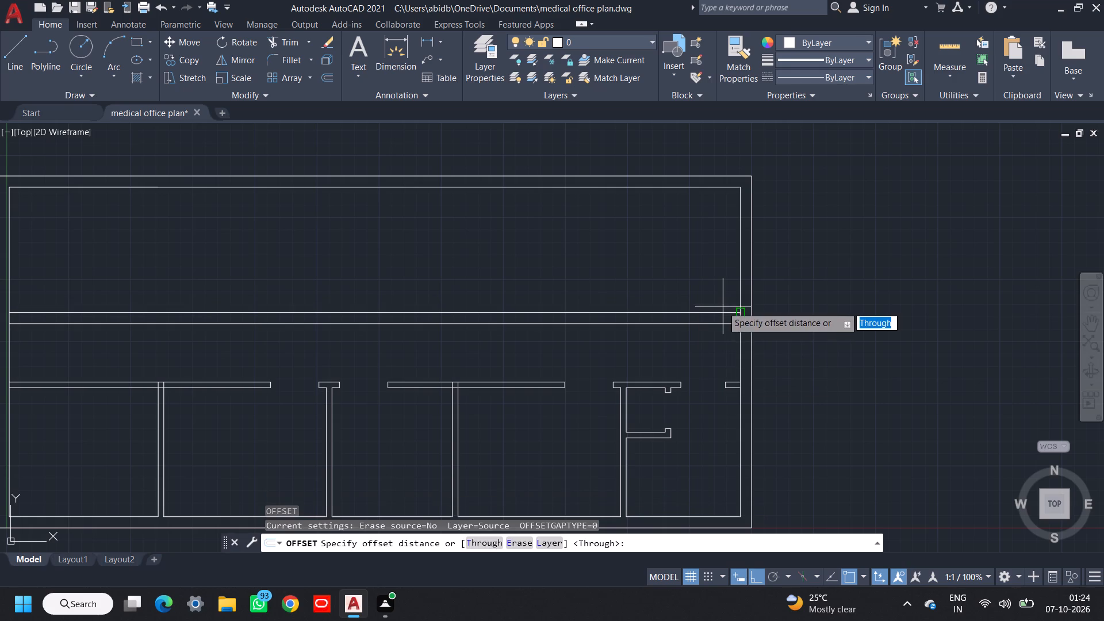
key("space")
scroll(729, 294, "up", 1)
left_click(742, 284)
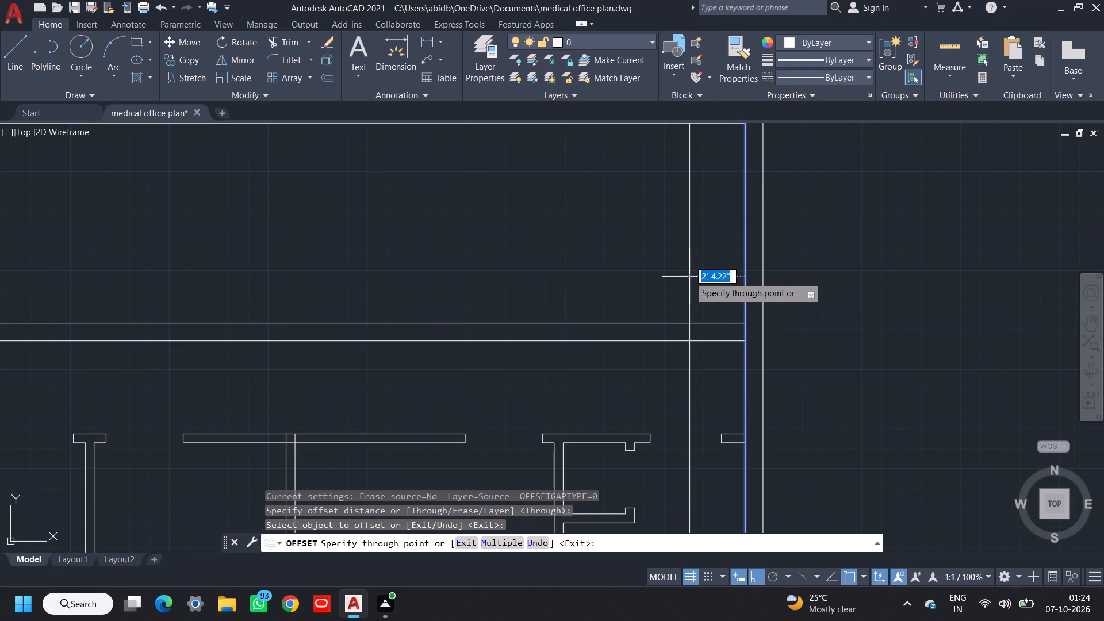
type("2'")
type("6\"")
key("Return")
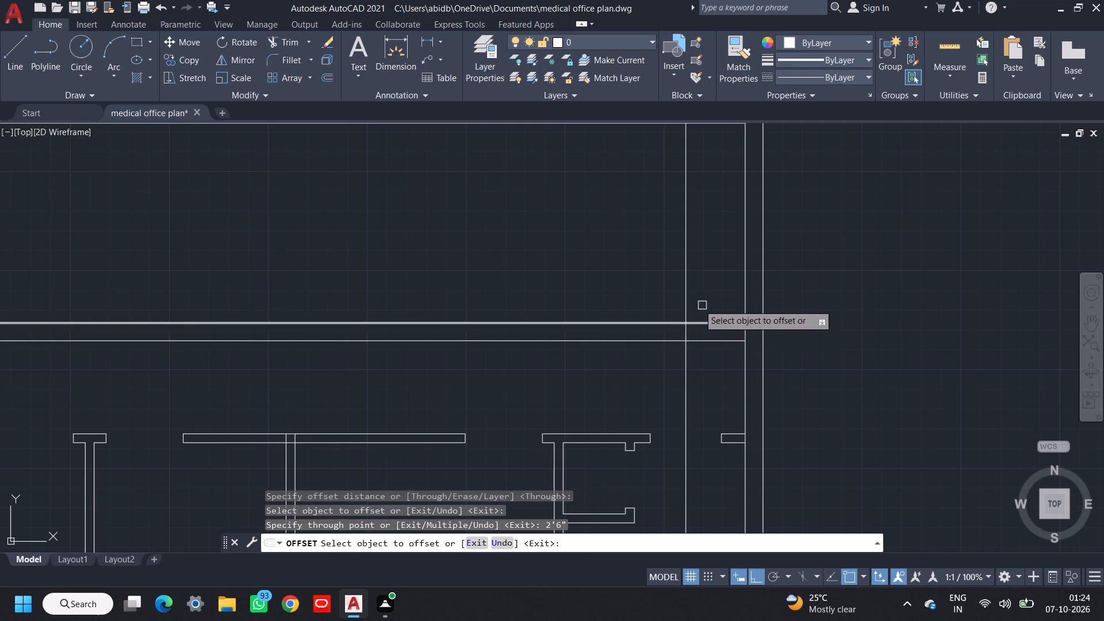
left_click(686, 296)
type("4.5\"")
key("Return")
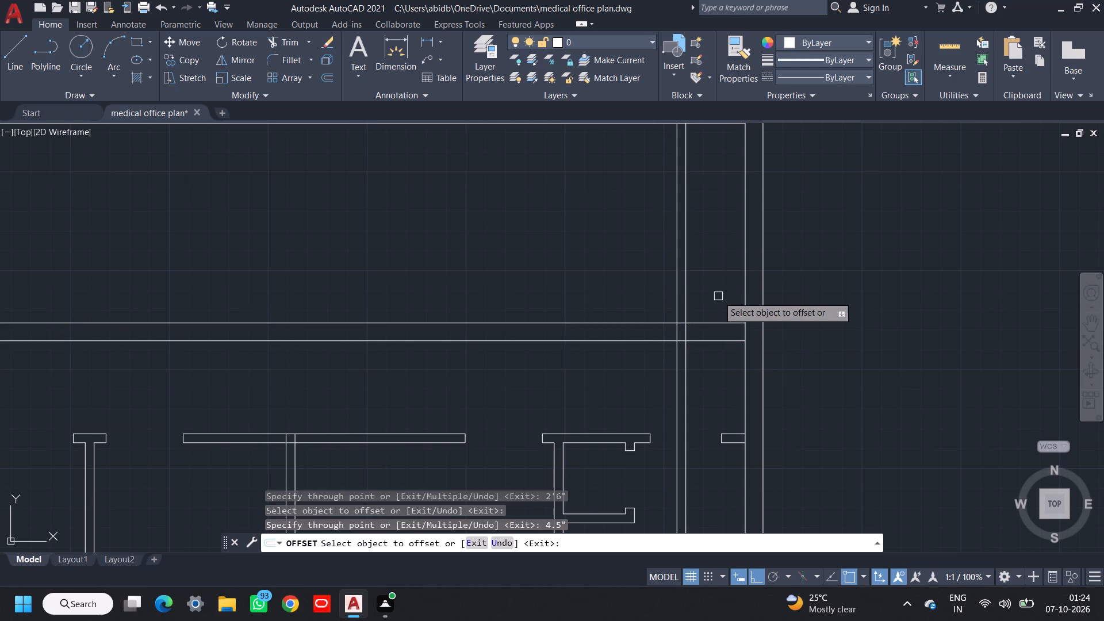
Offset the 9" horizontal wall's upper line 4" up.
left_click(714, 320)
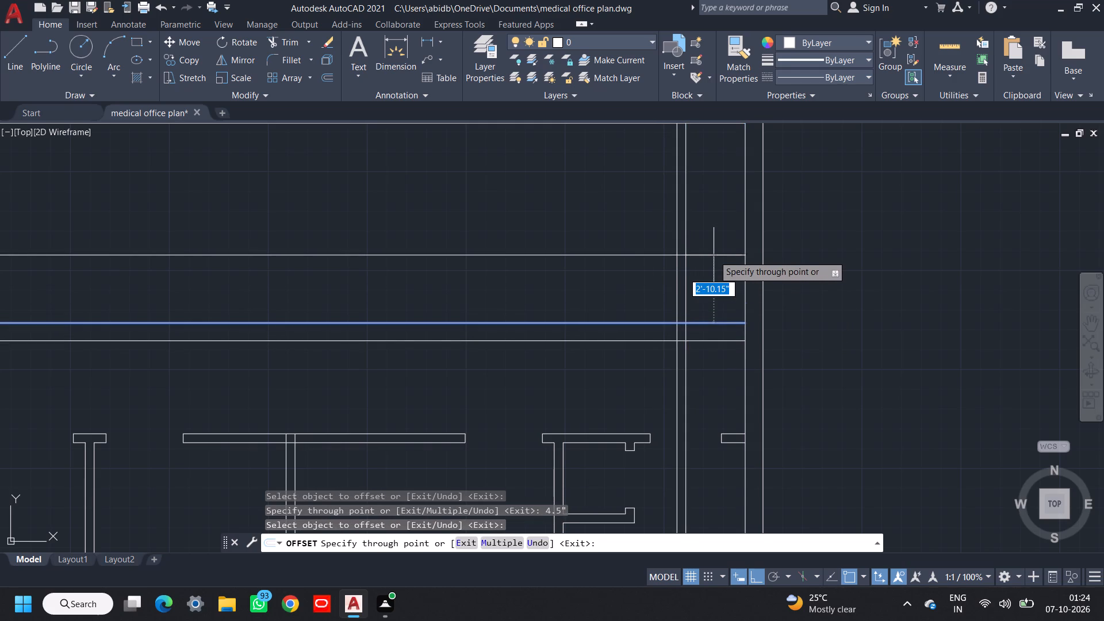
key("4")
key("shift+quotedbl")
key("Return")
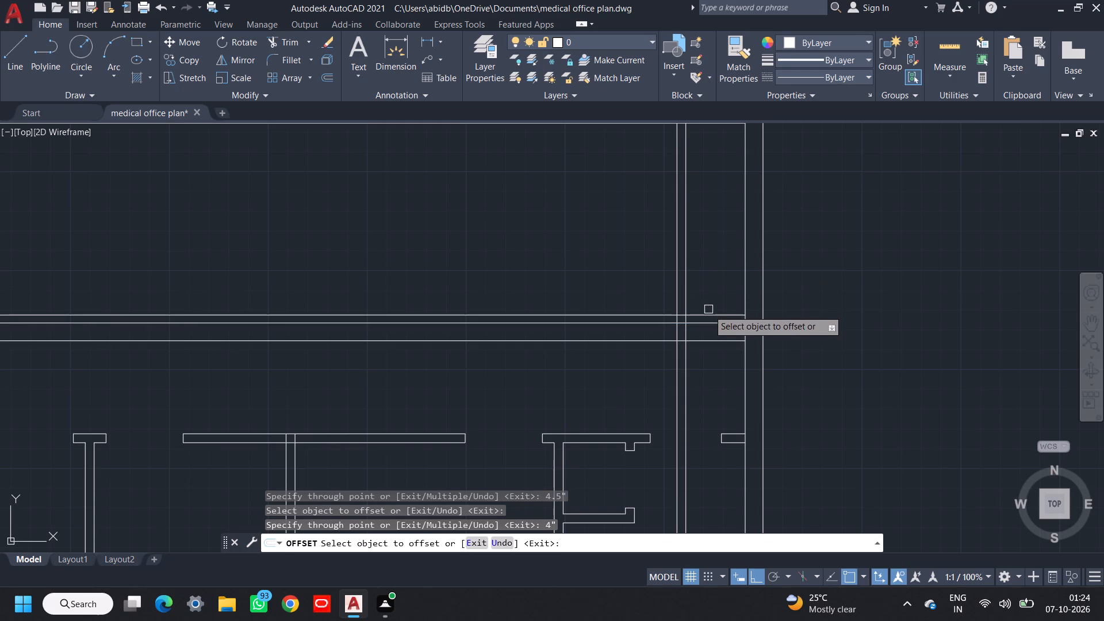
Offset the line 4" above the 9" horizontal wall 2'8" up, and that copy another 4.5" up to form a horizontal partition.
left_click(708, 312)
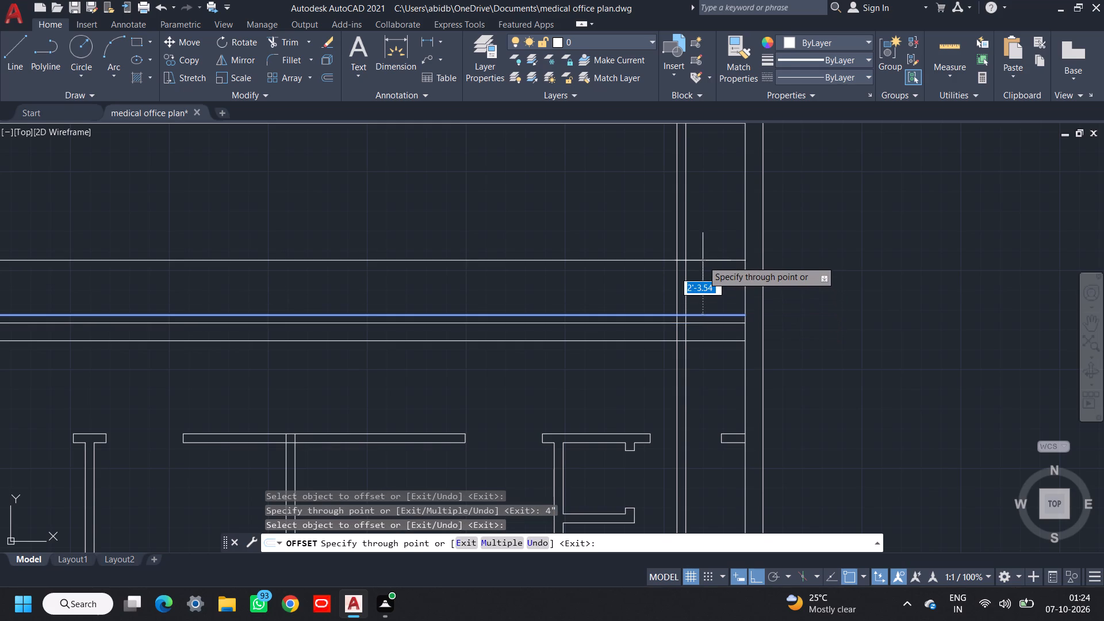
type("2'")
type("8\"")
key("Return")
middle_click_drag(702, 273, 701, 289)
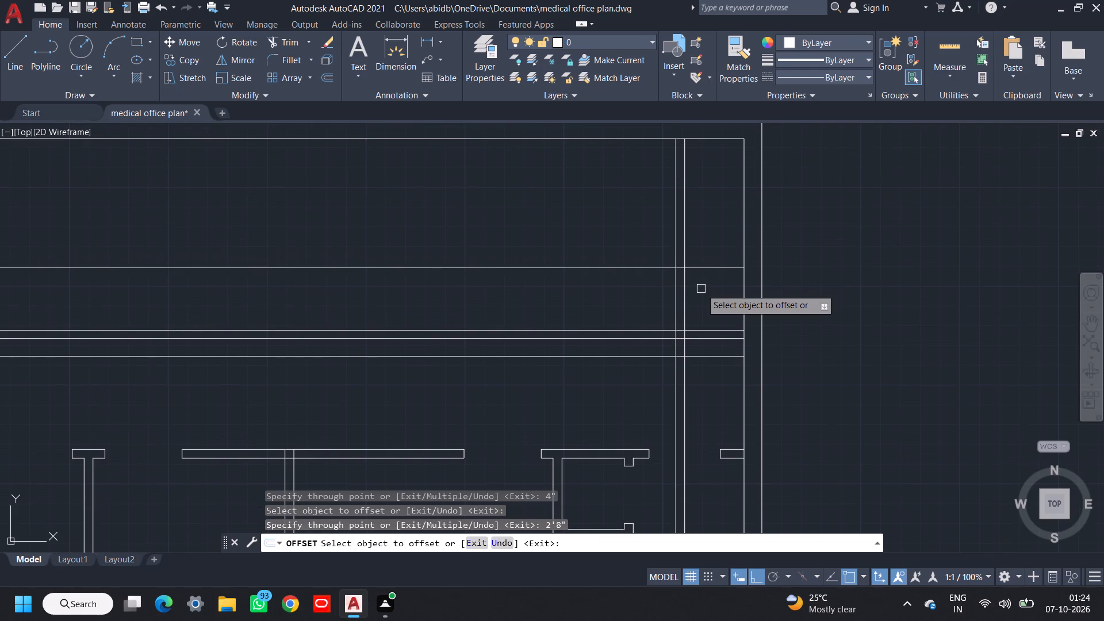
middle_click_drag(701, 289, 688, 357)
left_click(687, 338)
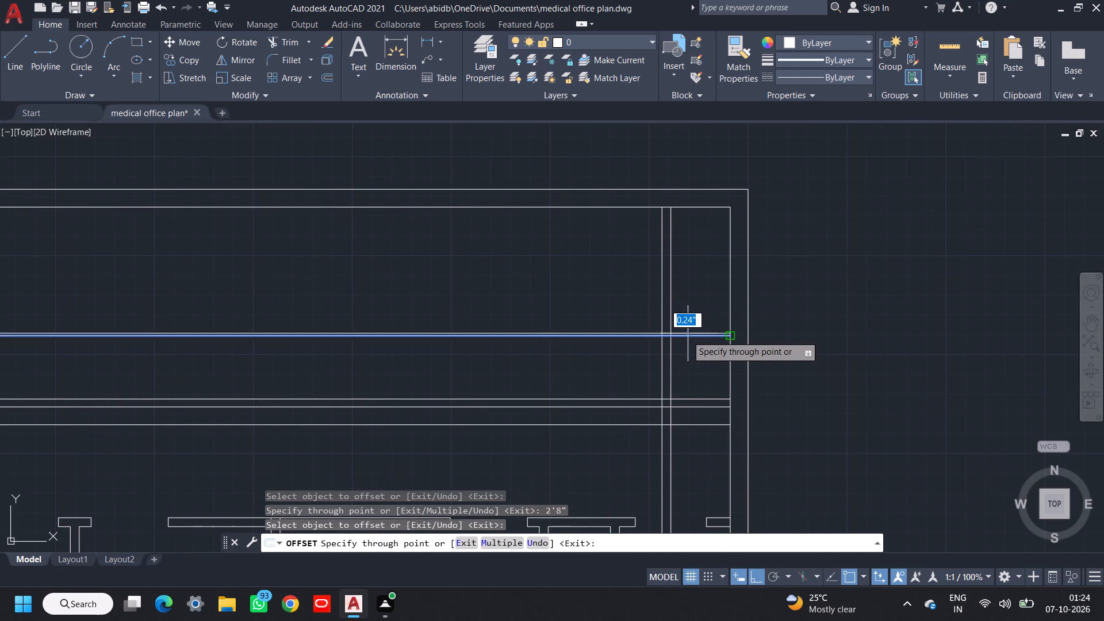
type("4.5\"")
key("Return")
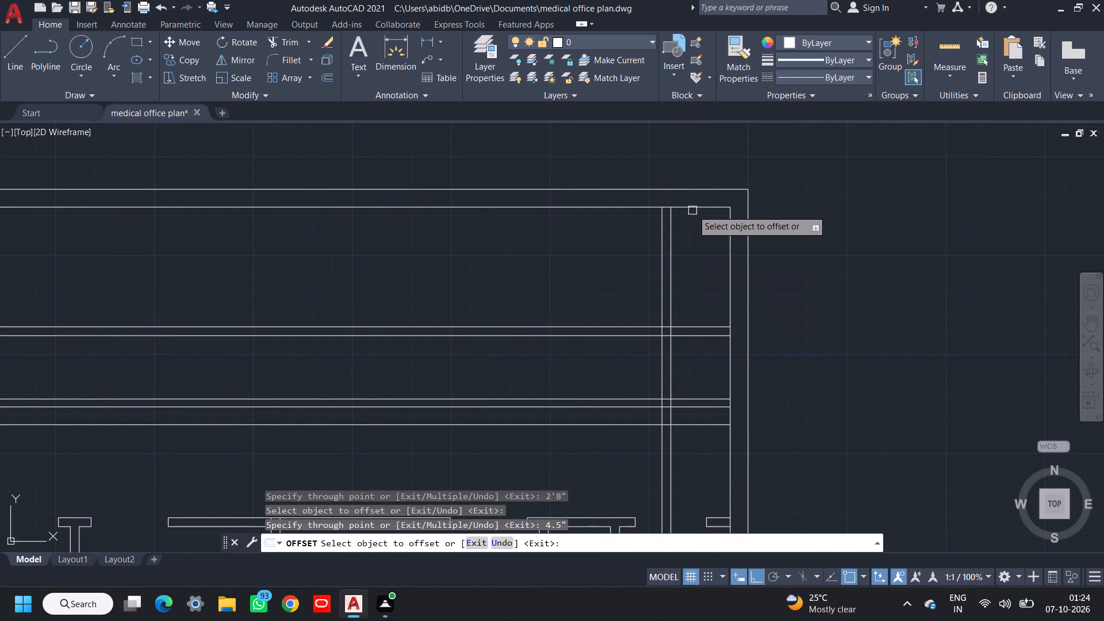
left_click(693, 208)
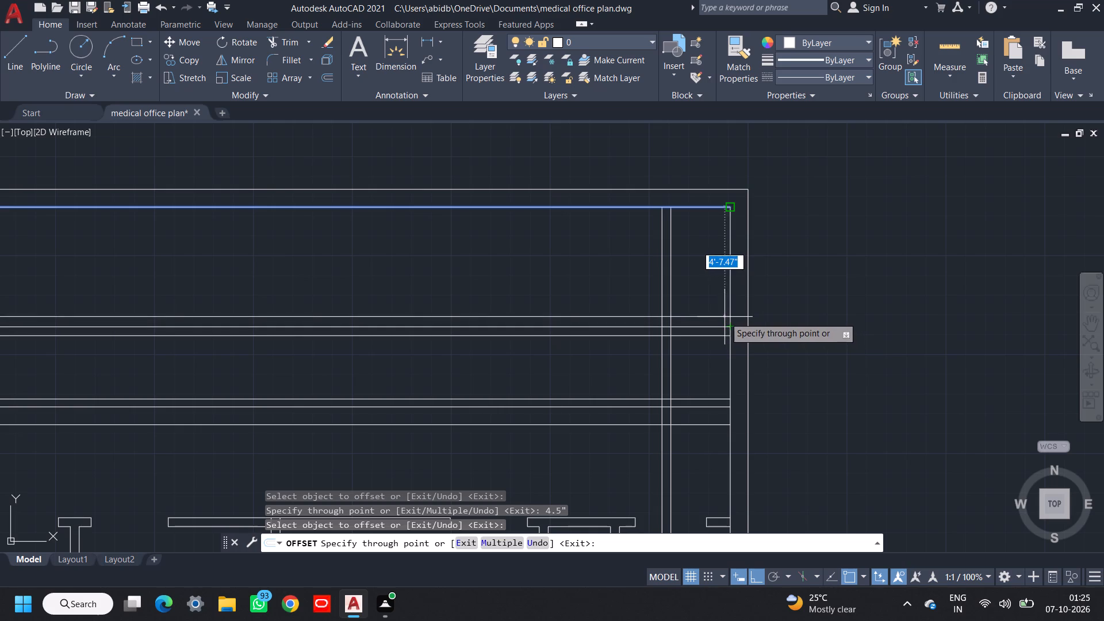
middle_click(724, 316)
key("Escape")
Trim the new horizontal partition left of the vertical partition, and cut the vertical partition across the 2'8" opening below it.
scroll(720, 302, "down", 1)
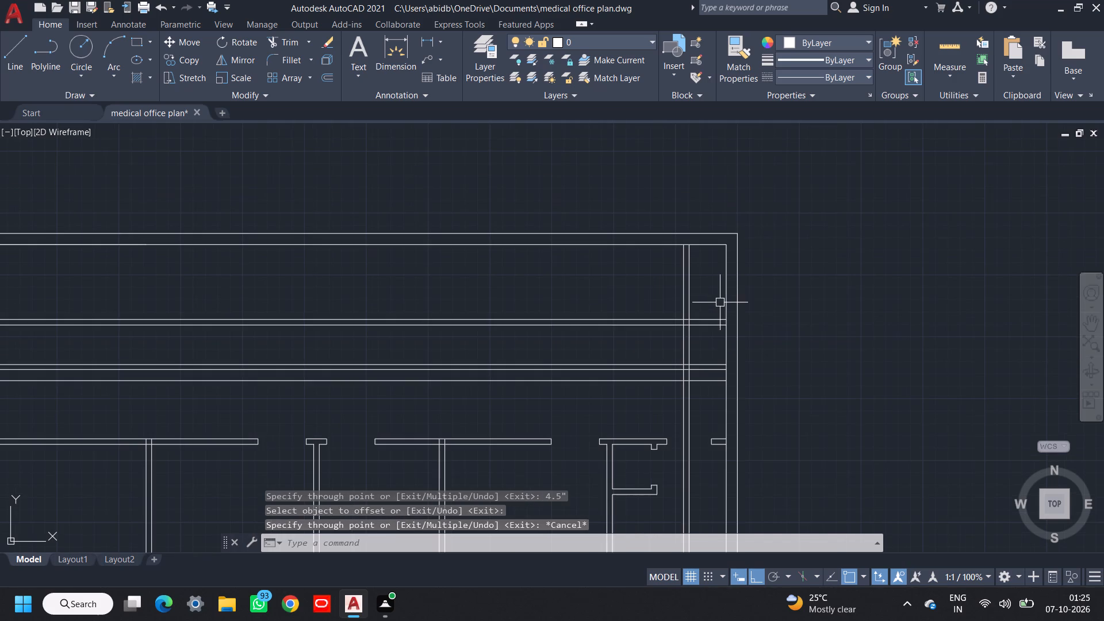
middle_click_drag(719, 302, 726, 294)
type("tr")
key("space")
key("space")
scroll(709, 348, "up", 2)
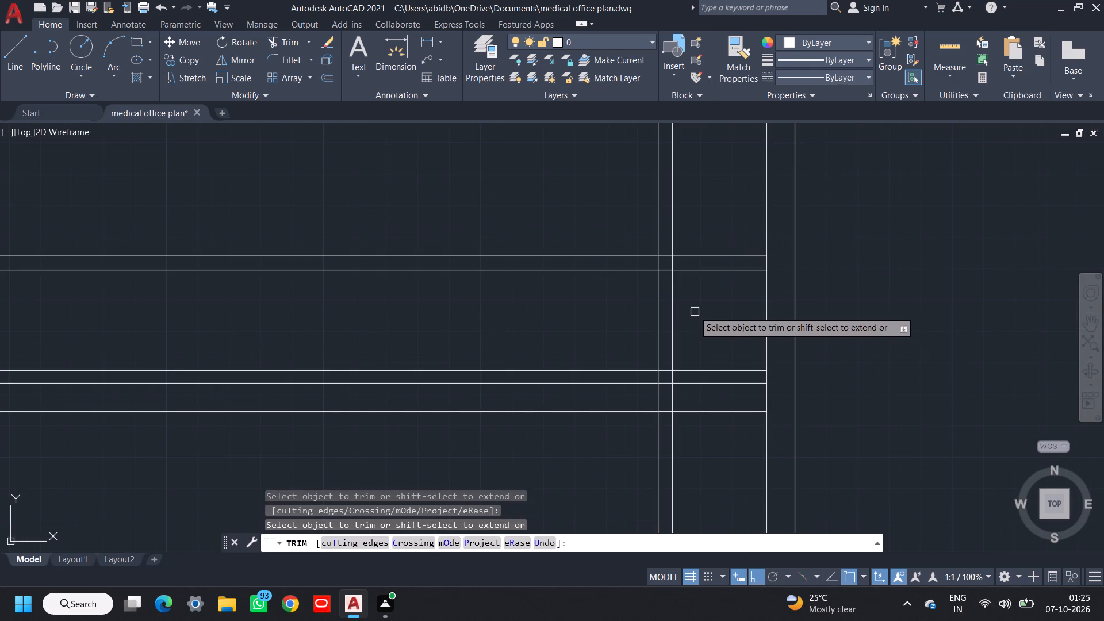
left_click(615, 208)
left_click(617, 328)
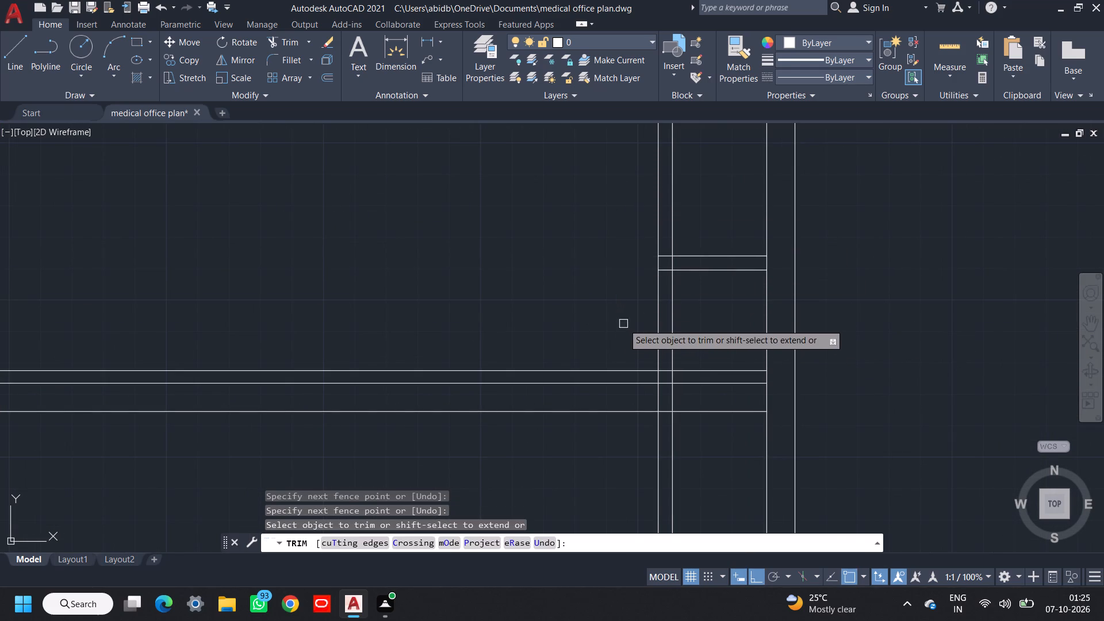
scroll(626, 323, "down", 1)
middle_click_drag(631, 321, 666, 309)
left_click(718, 309)
left_click(680, 312)
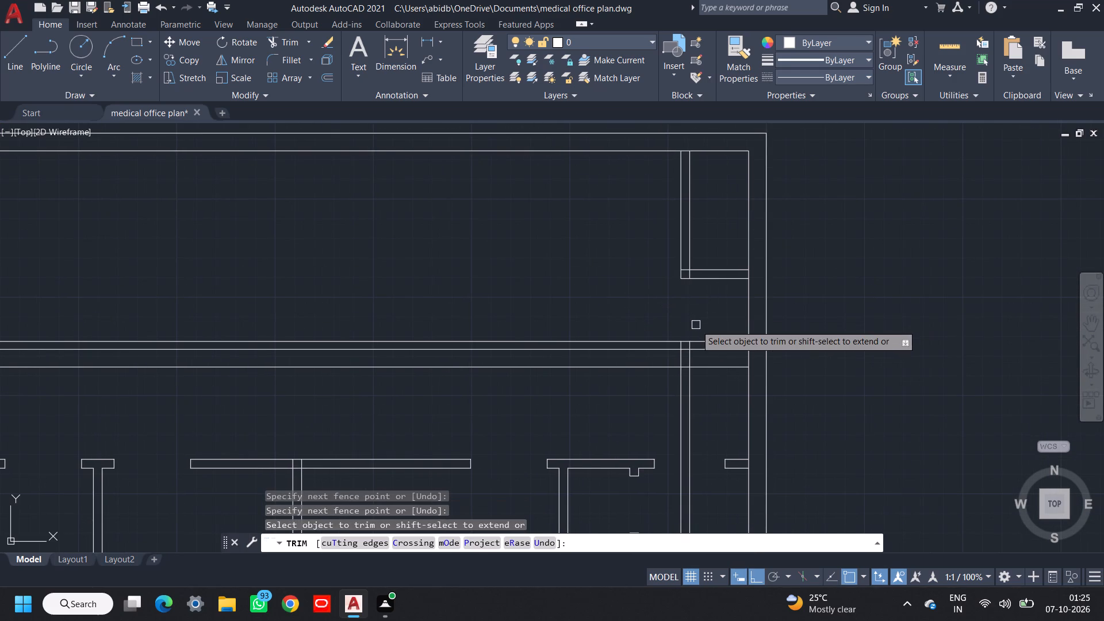
Trim the 4" offset line and the vertical partition to leave only a 4" stub joined to the top of the 9" horizontal wall.
scroll(696, 325, "up", 2)
left_click(623, 363)
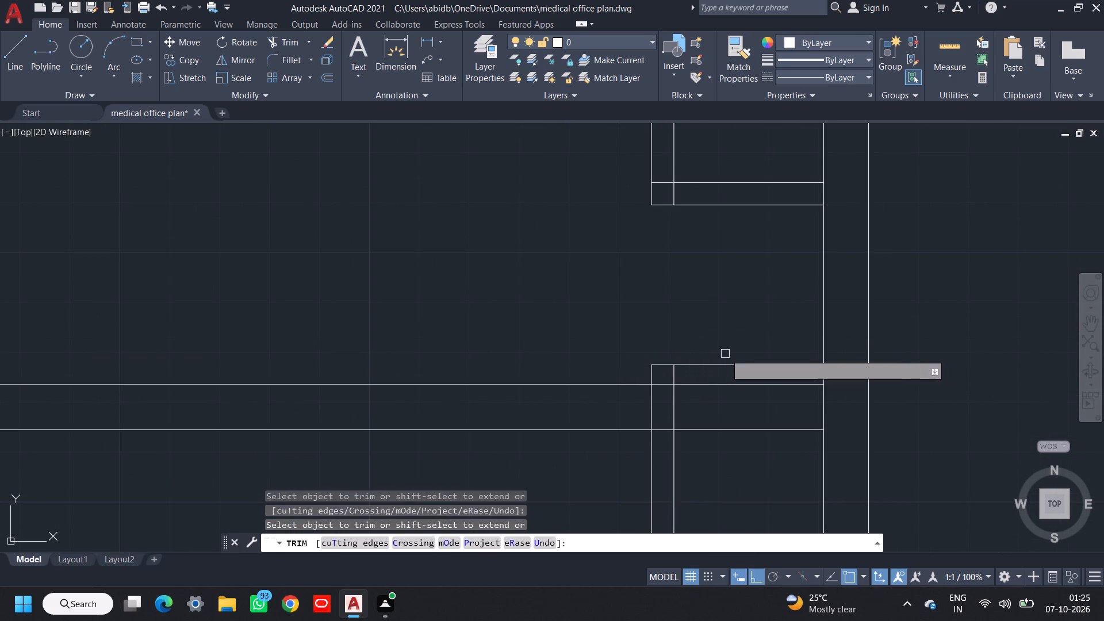
left_click(722, 366)
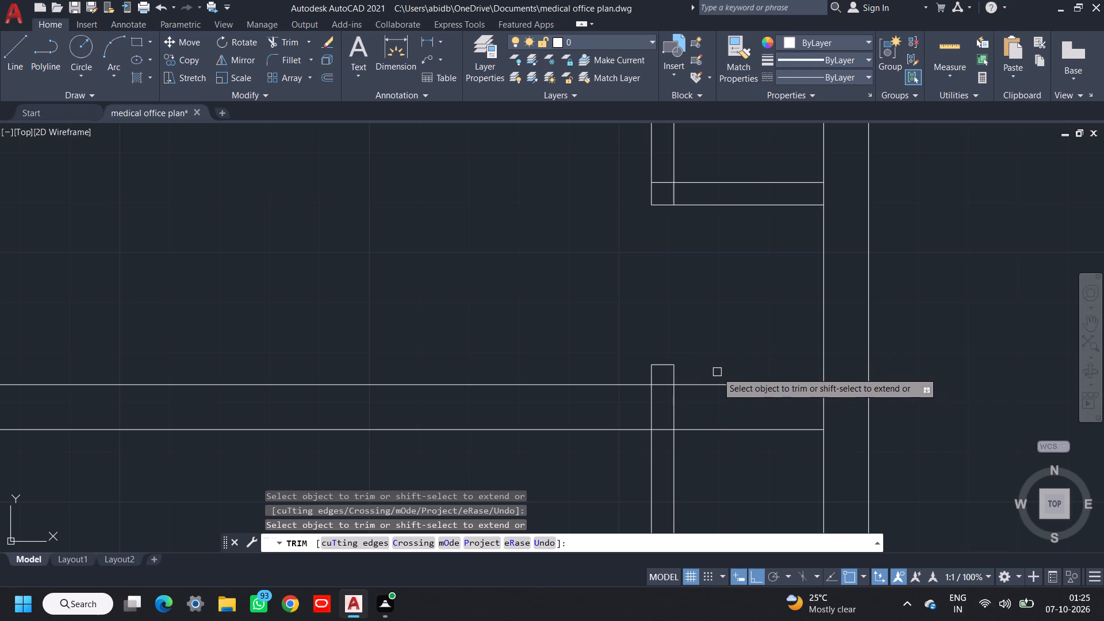
scroll(708, 397, "down", 2)
left_click_drag(720, 444, 715, 444)
left_click(631, 448)
scroll(695, 398, "up", 4)
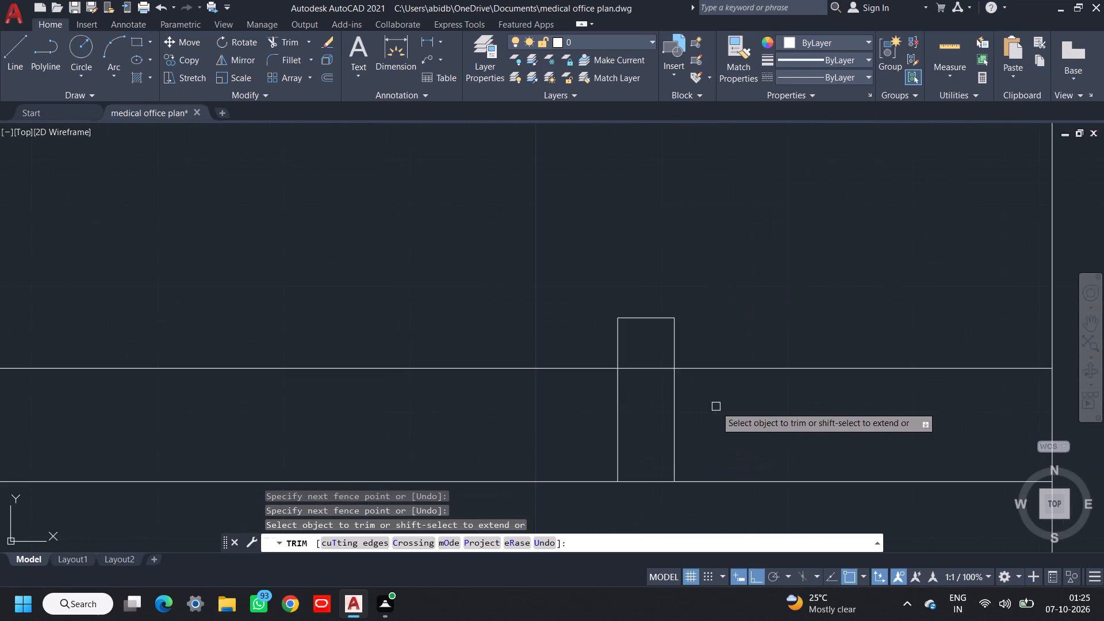
left_click_drag(720, 408, 705, 408)
left_click(519, 408)
left_click(632, 355)
left_click(641, 387)
Trim the right exterior wall's inner line where the 9" horizontal wall meets it.
scroll(639, 390, "down", 4)
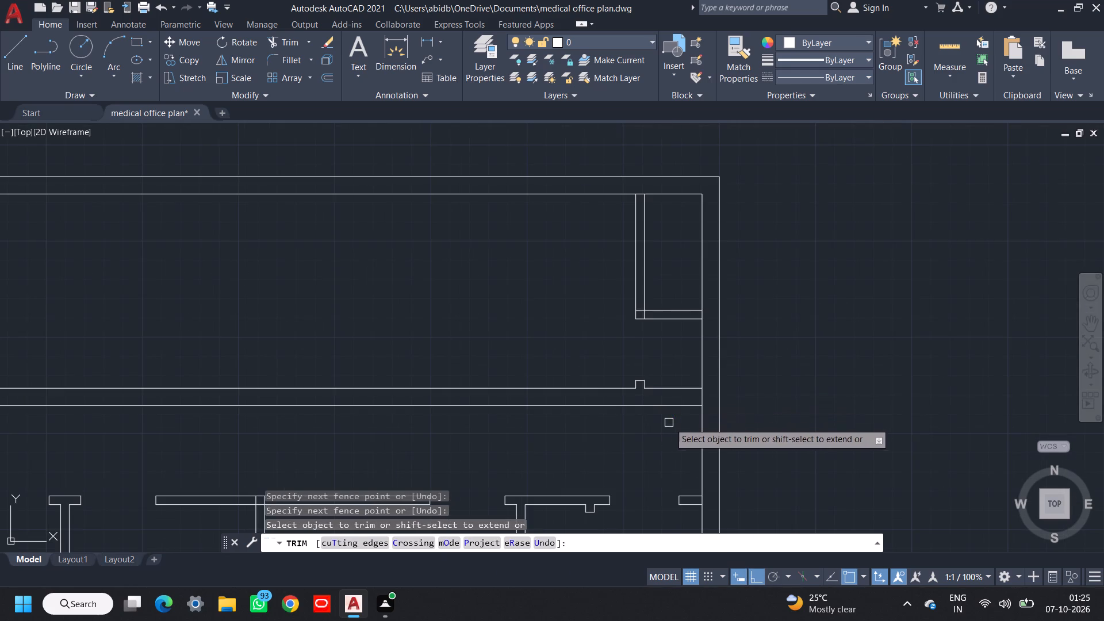
scroll(712, 407, "up", 4)
left_click(692, 361)
left_click(615, 360)
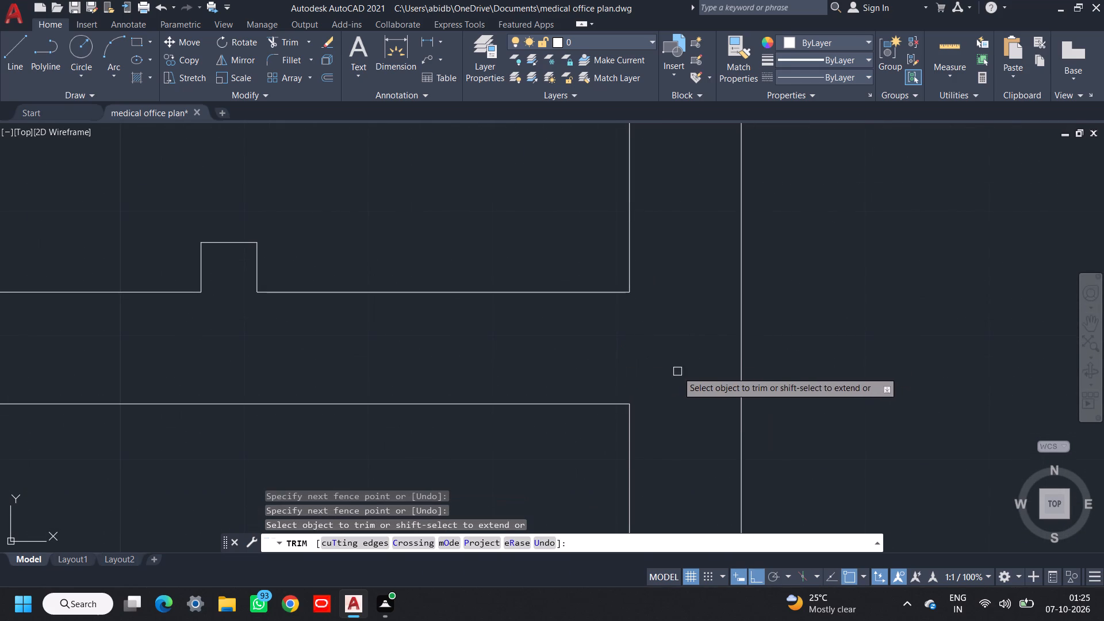
Trim the overlapping lines where the small room's 4.5" partitions meet each other, the right exterior wall and the top exterior wall.
scroll(677, 370, "down", 4)
scroll(669, 283, "up", 5)
left_click(674, 288)
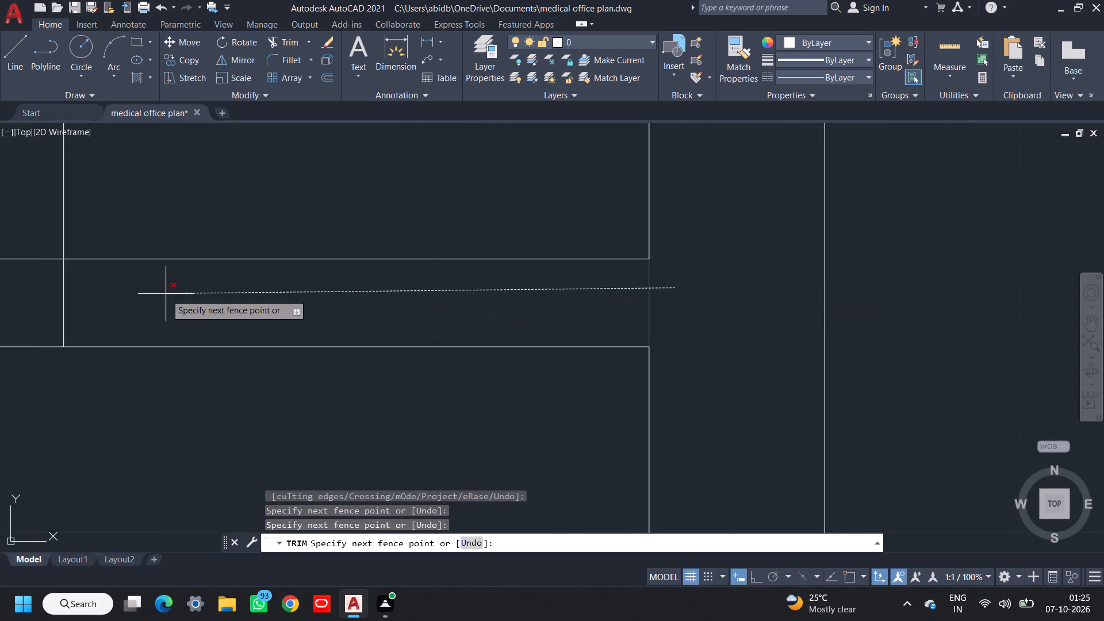
left_click(43, 285)
middle_click_drag(202, 307, 701, 346)
left_click(519, 262)
left_click(513, 308)
scroll(513, 309, "down", 5)
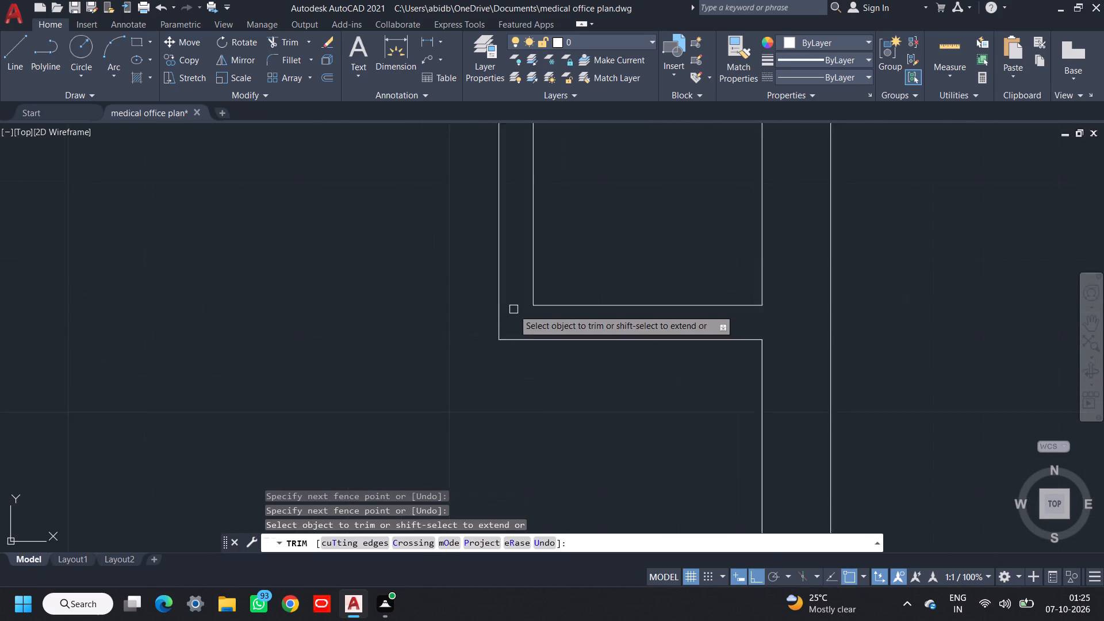
scroll(524, 192, "up", 4)
left_click(421, 202)
left_click(441, 270)
scroll(431, 270, "down", 4)
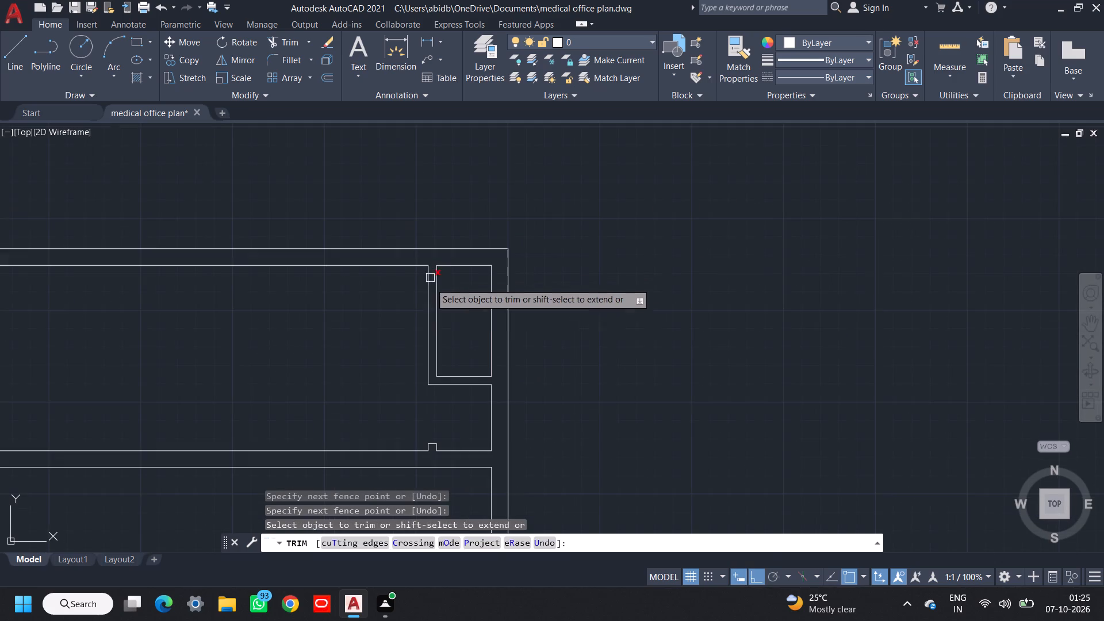
middle_click_drag(470, 335, 683, 294)
middle_click_drag(587, 302, 583, 310)
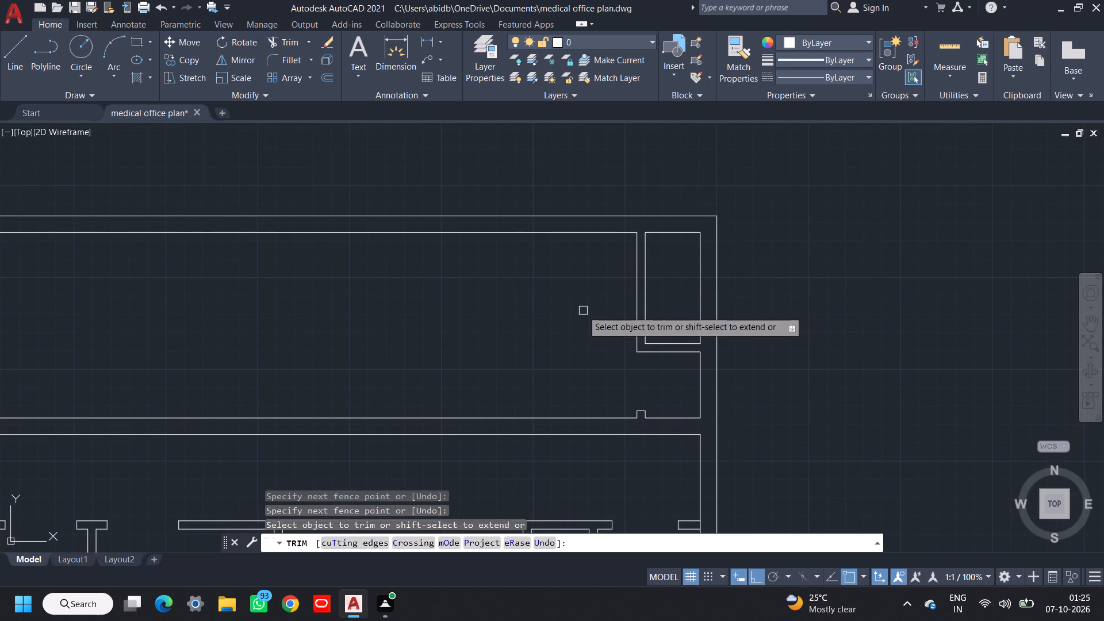
key("Escape")
Offset the small room's bottom inner line 6" up, and that copy another 3' up to mark a door opening.
type("o")
key("space")
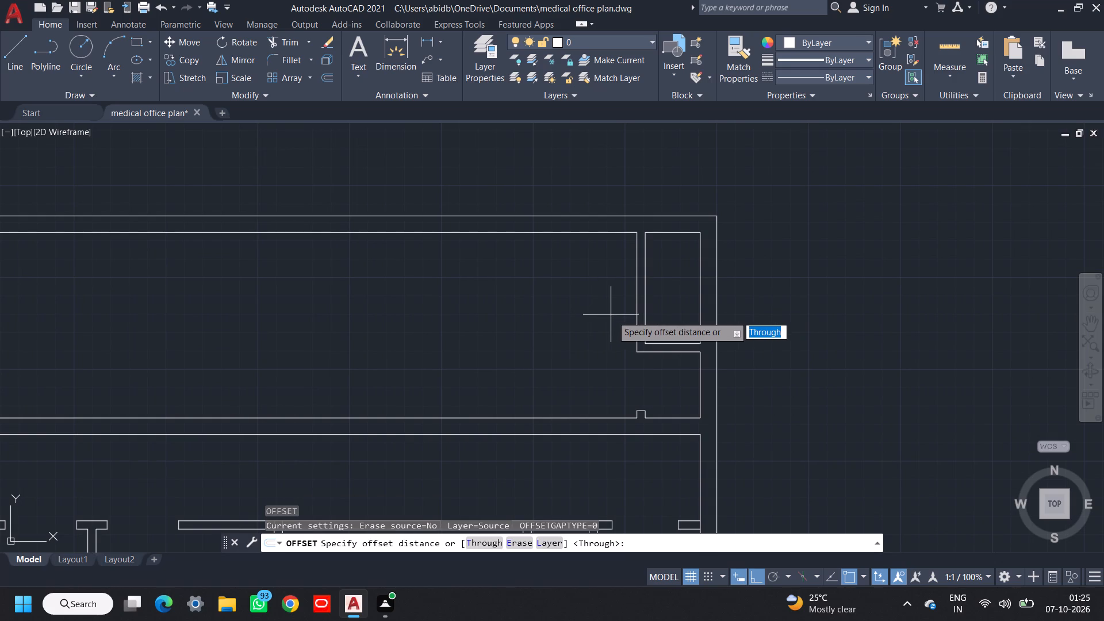
key("space")
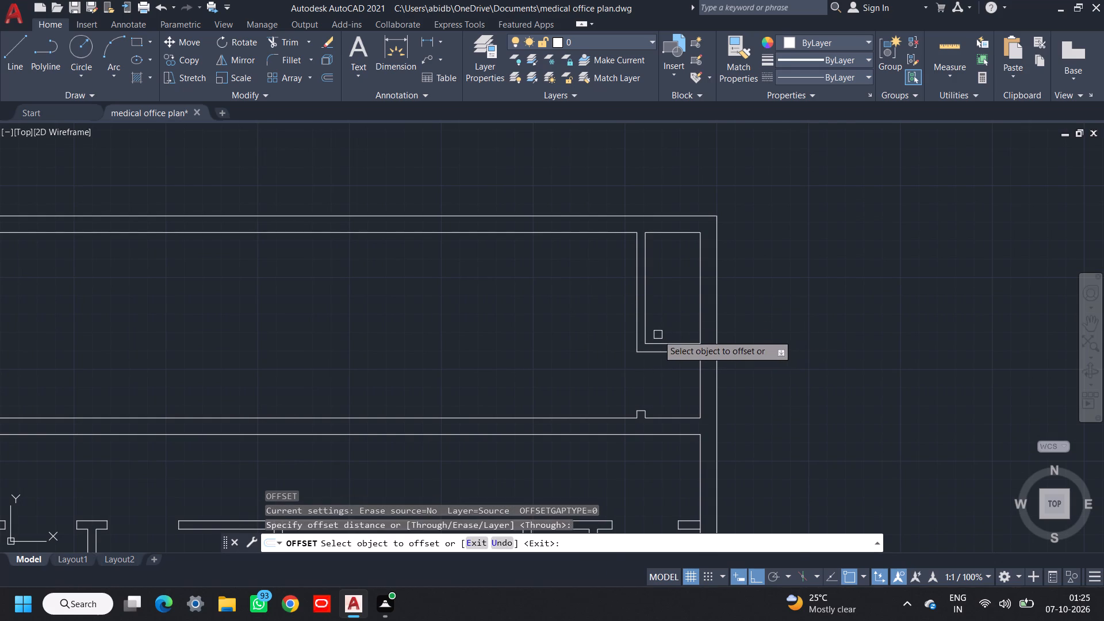
left_click(660, 342)
type("6\"")
key("Return")
left_click(660, 328)
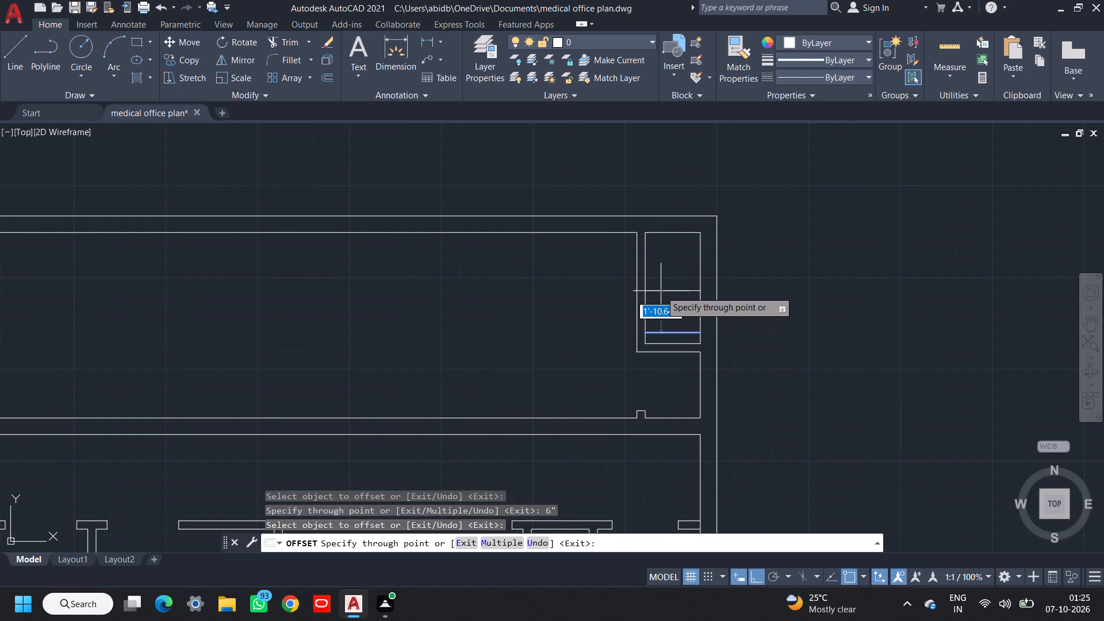
type("3'")
key("Return")
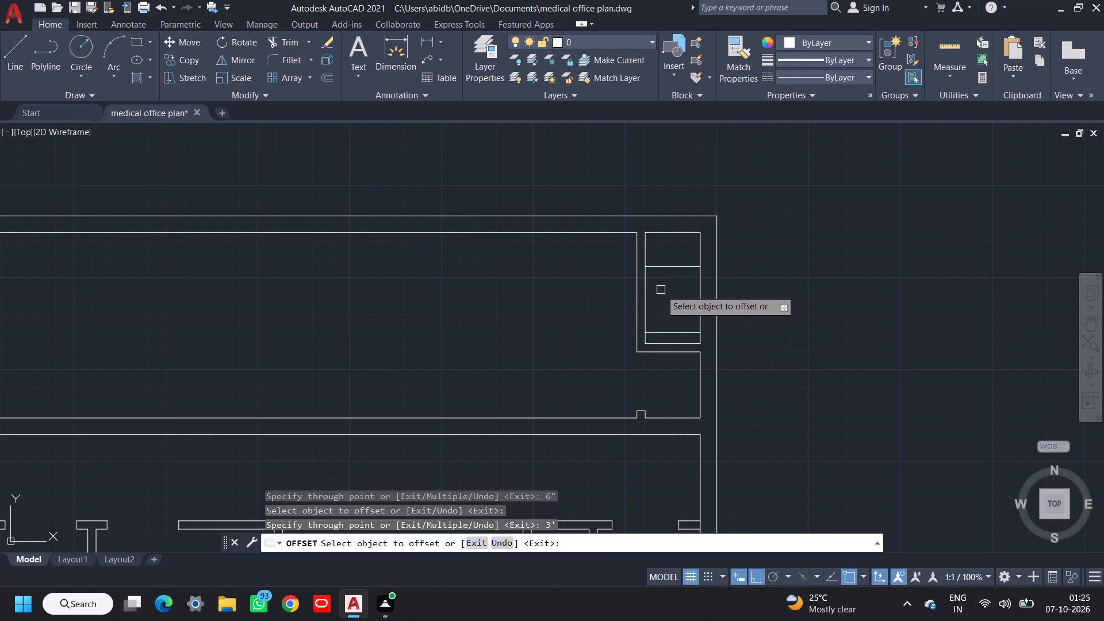
key("Escape")
Extend the upper door-opening line to the vertical partition's left face.
type("ex")
key("space")
key("space")
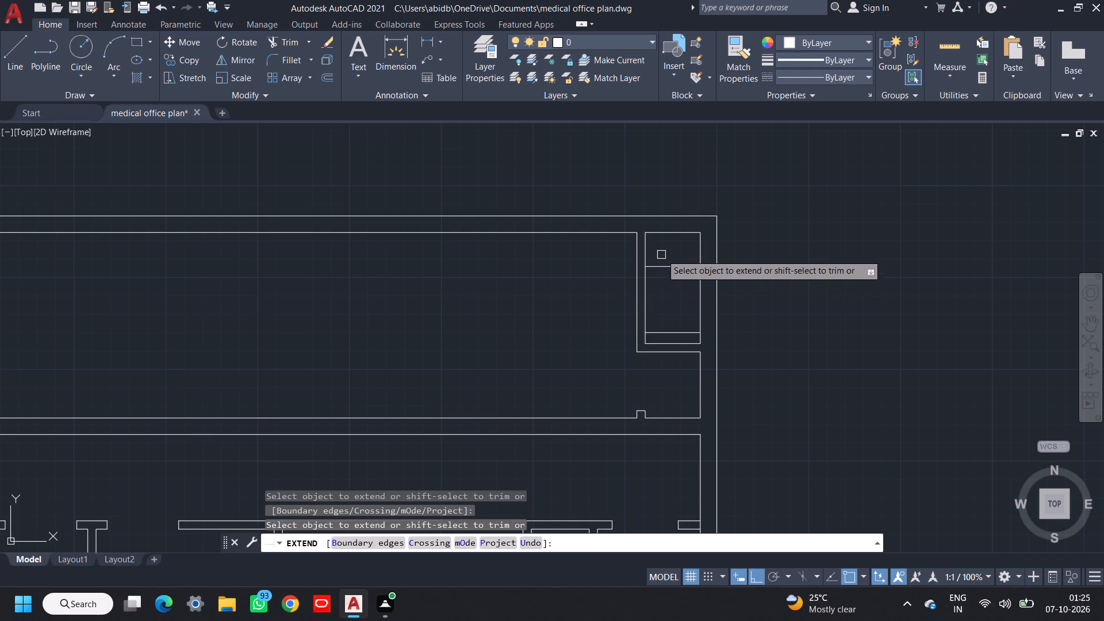
left_click(661, 254)
left_click(654, 332)
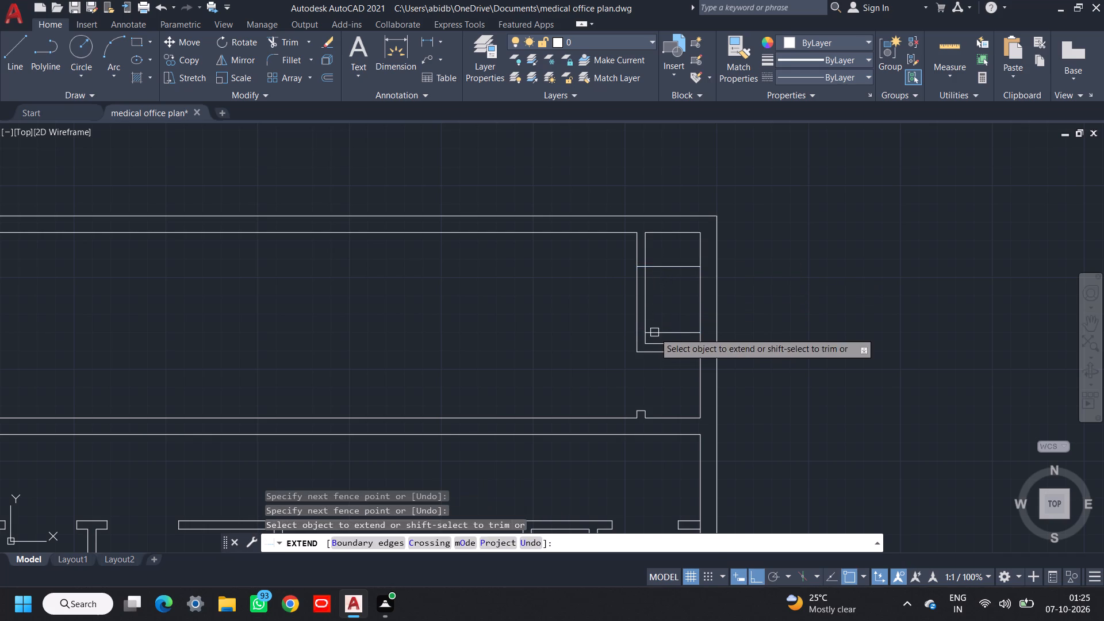
key("Escape")
key("Escape")
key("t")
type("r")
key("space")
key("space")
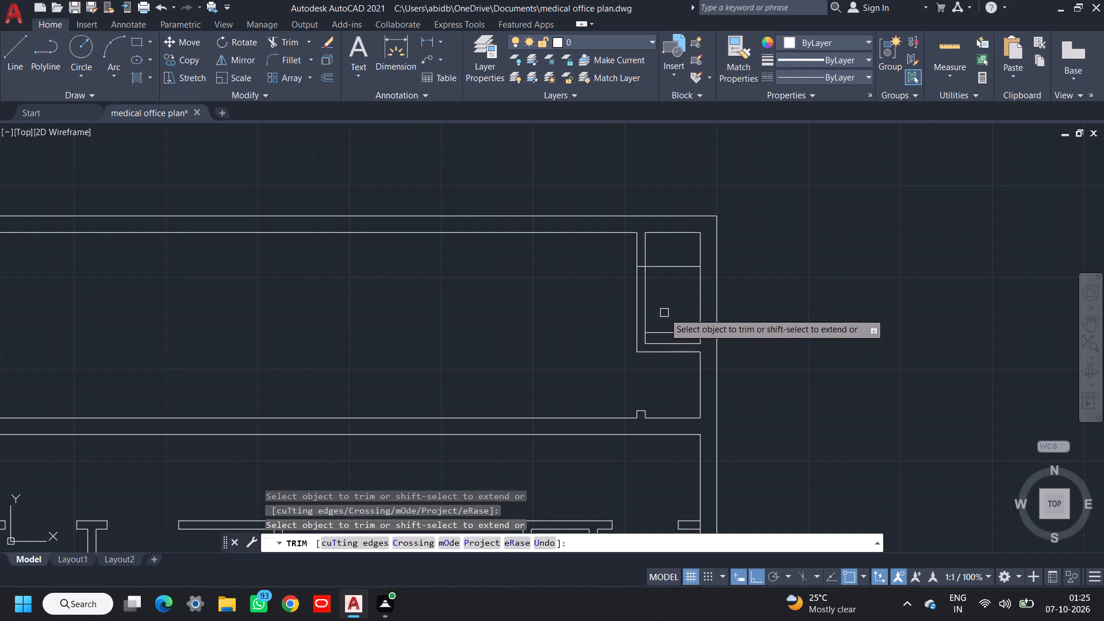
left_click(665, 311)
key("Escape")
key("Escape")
Extend the lower door-opening line to the vertical partition's left face.
type("ex")
key("space")
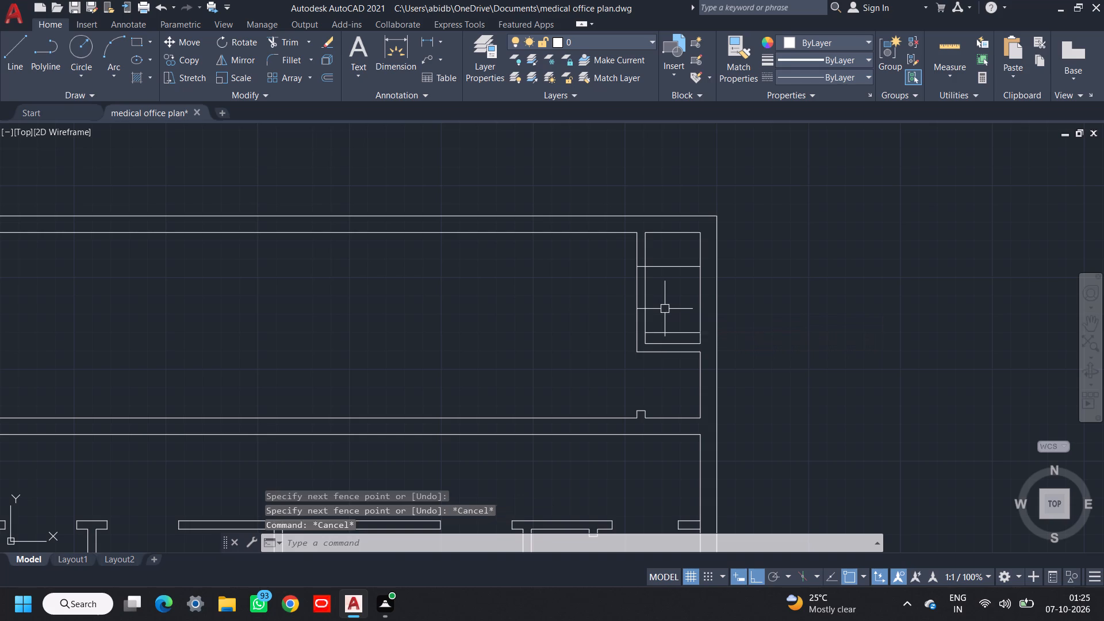
key("space")
left_click(661, 331)
key("Escape")
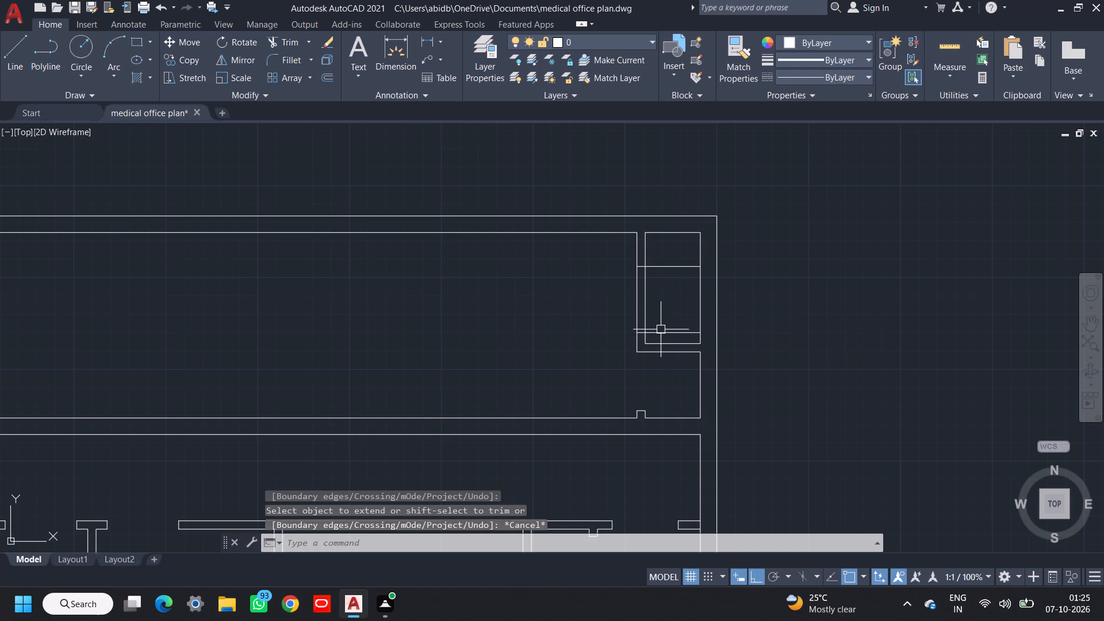
Trim the vertical partition between the two door lines to open the 3' doorway, and remove the door lines' excess inside the room.
key("t")
type("r")
key("space")
key("space")
left_click(668, 304)
left_click(623, 301)
left_click(669, 247)
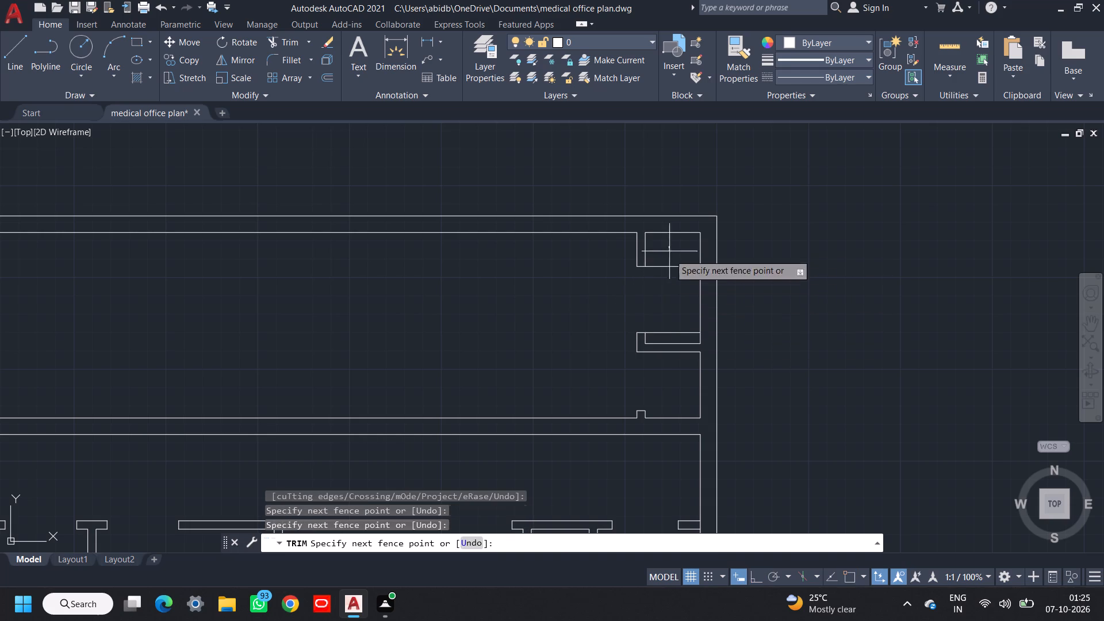
left_click(668, 335)
scroll(691, 322, "down", 1)
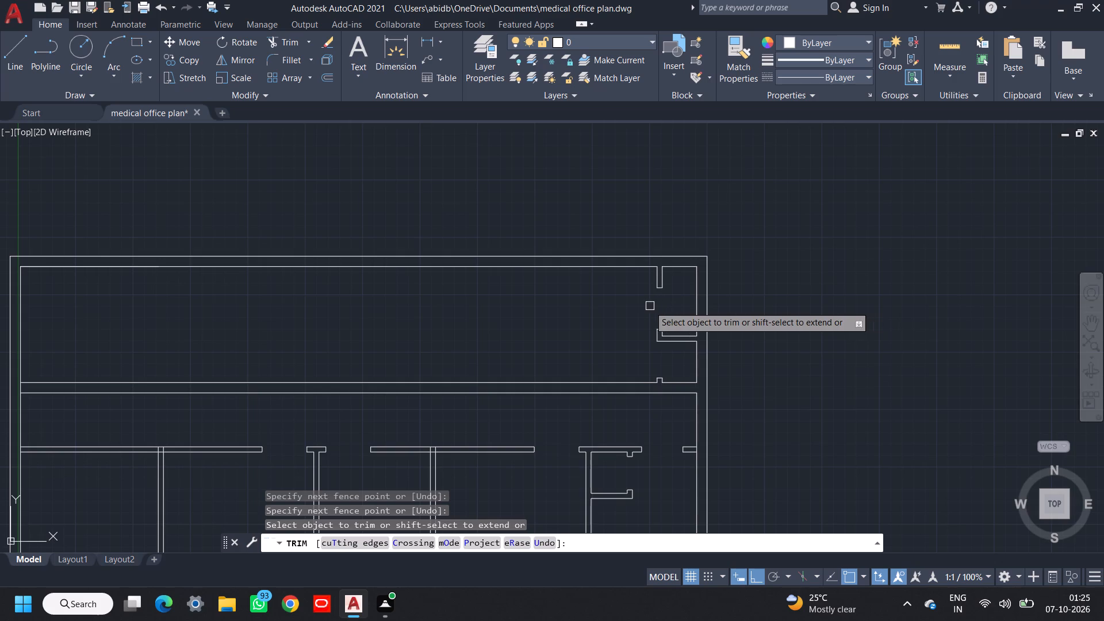
middle_click_drag(623, 306, 678, 317)
key("Escape")
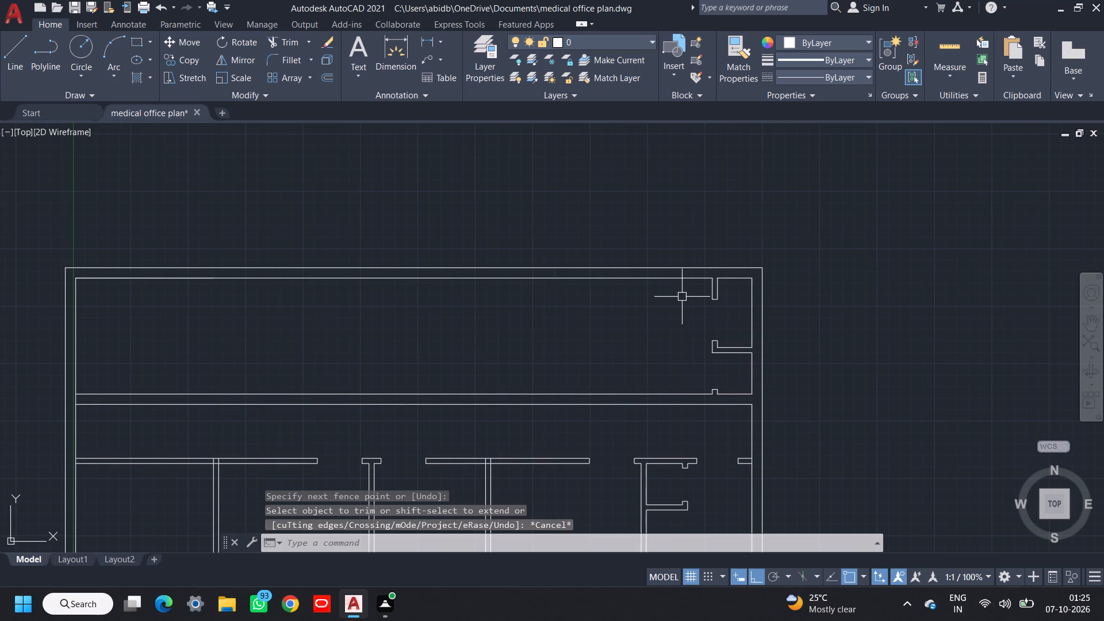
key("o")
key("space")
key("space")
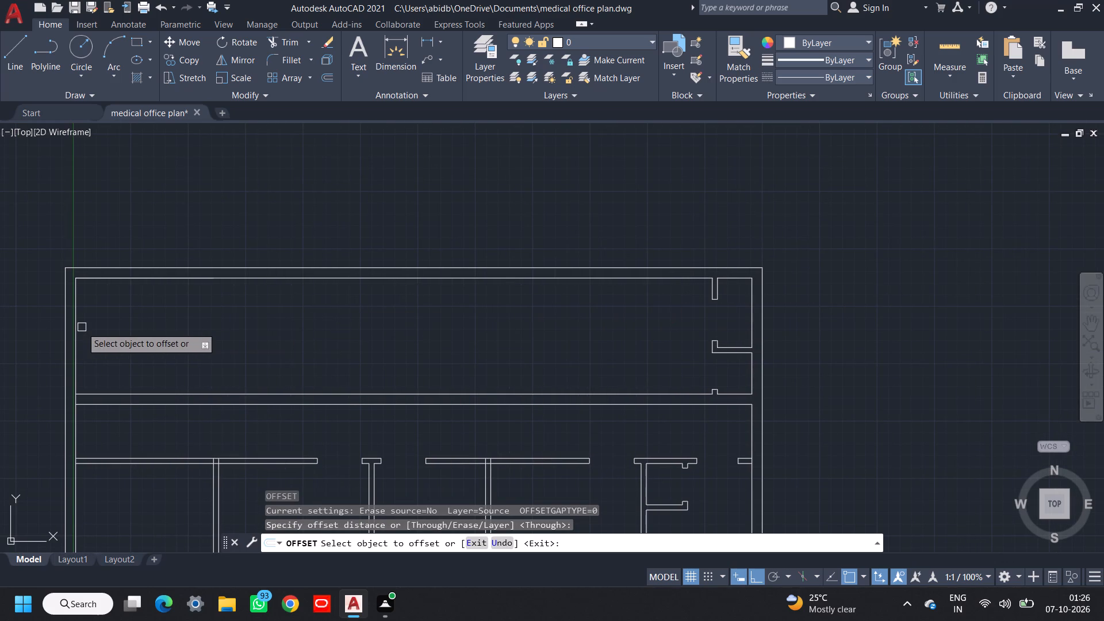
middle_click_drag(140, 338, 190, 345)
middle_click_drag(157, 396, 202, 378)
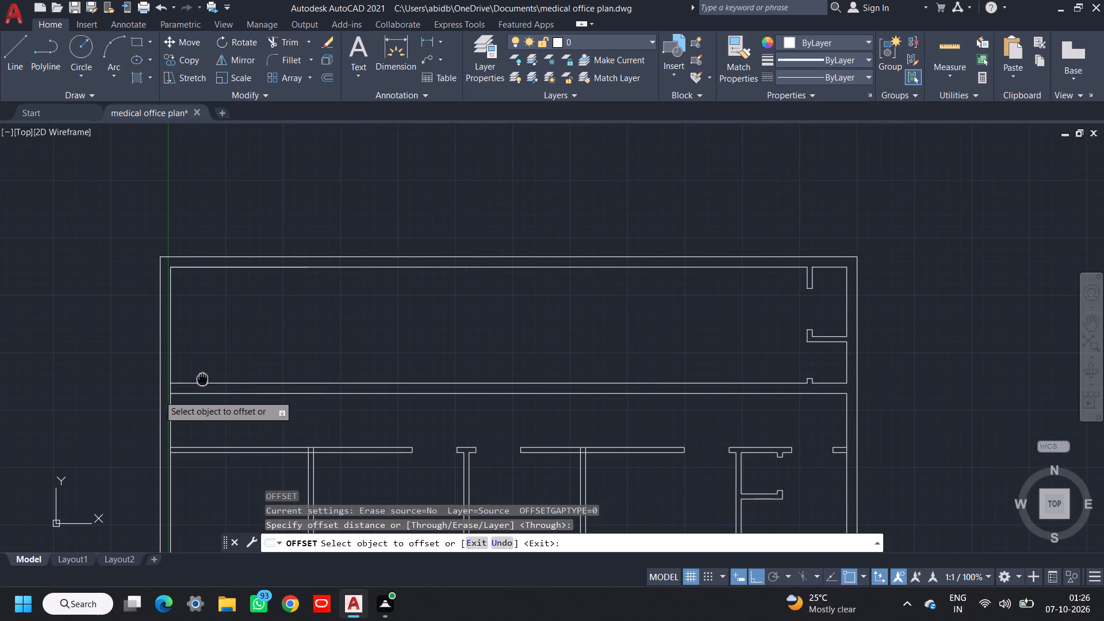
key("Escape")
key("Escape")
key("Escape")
Trim the left exterior wall's inner line where the 9" horizontal wall meets it.
type("tr")
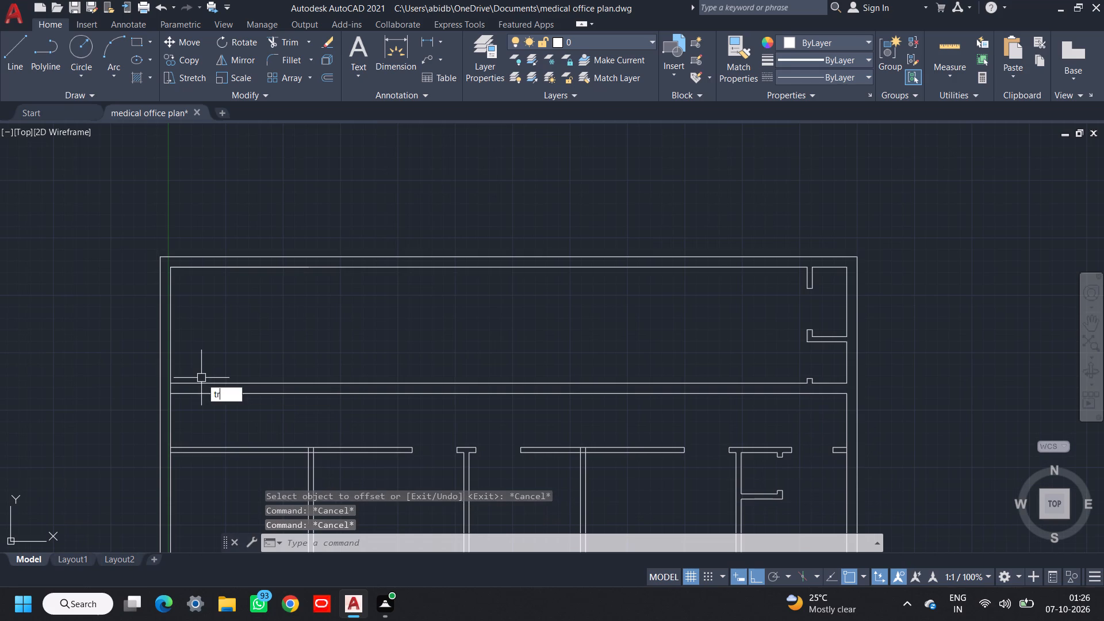
key("space")
key("space")
scroll(185, 405, "up", 4)
left_click(141, 300)
left_click(83, 300)
scroll(198, 316, "down", 2)
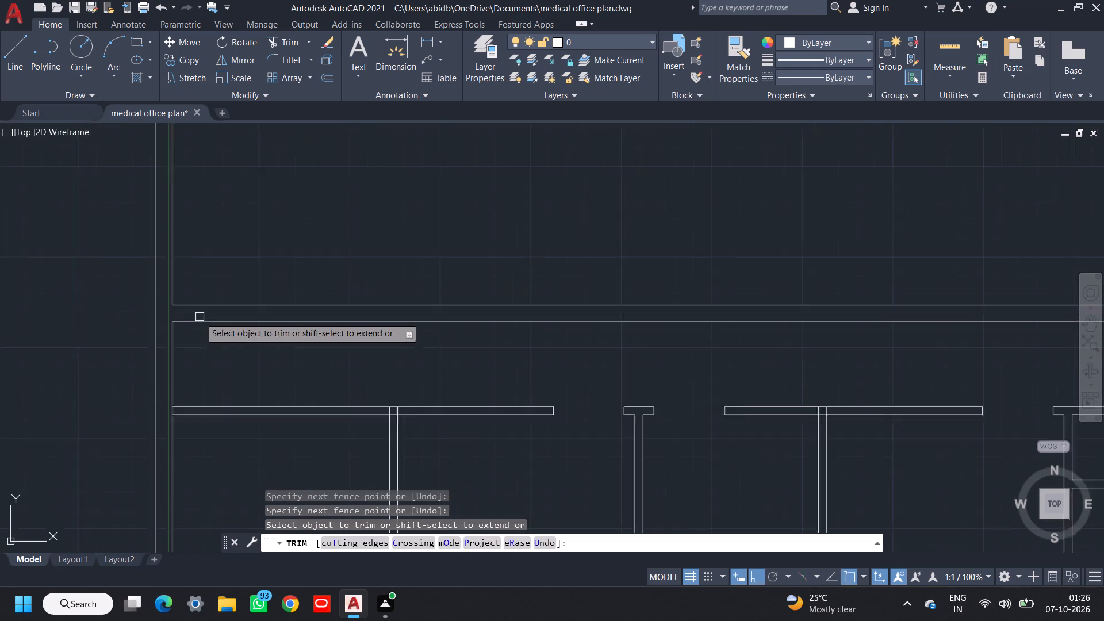
Delete the short leftover line overlapping the top exterior wall's inner line at the upper-left room.
scroll(200, 317, "down", 2)
middle_click_drag(245, 333, 243, 371)
middle_click_drag(240, 290, 256, 296)
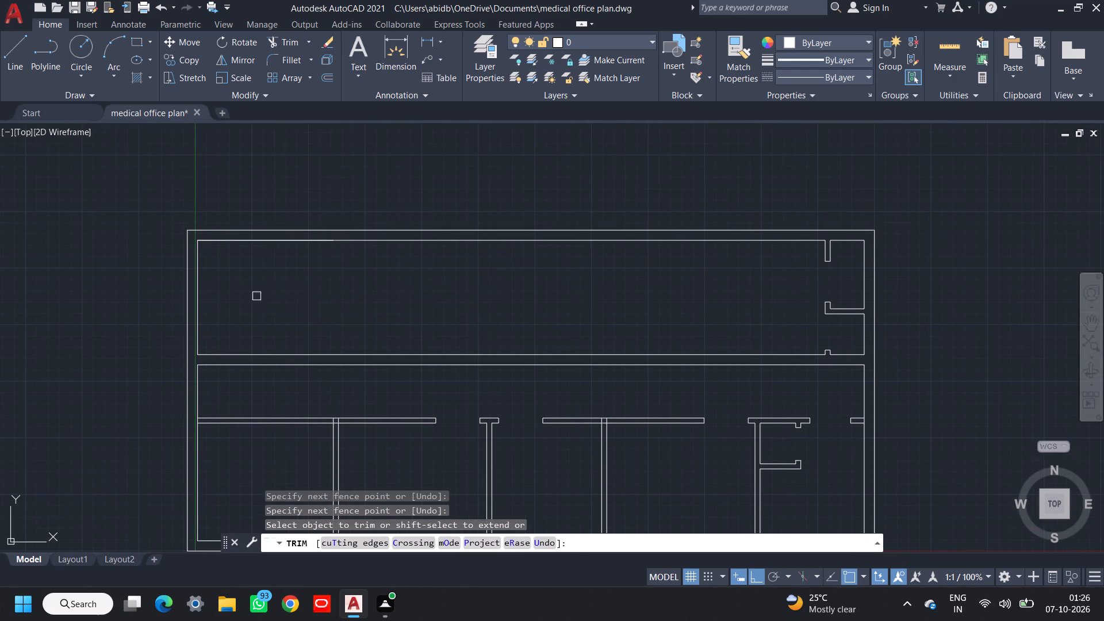
key("Escape")
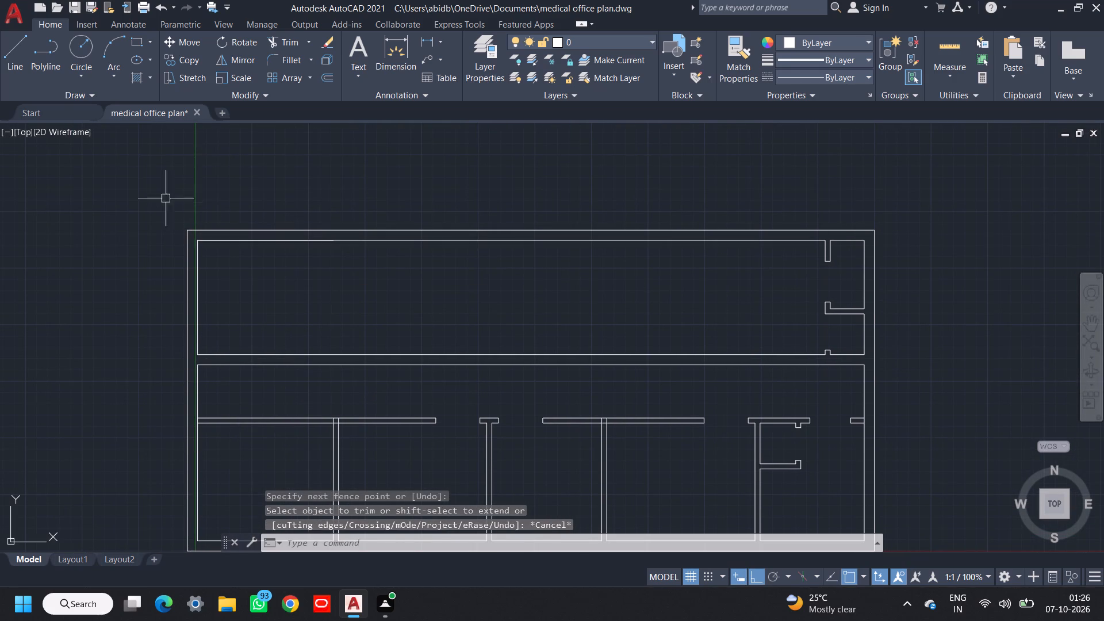
left_click(164, 197)
left_click(378, 263)
key("Delete")
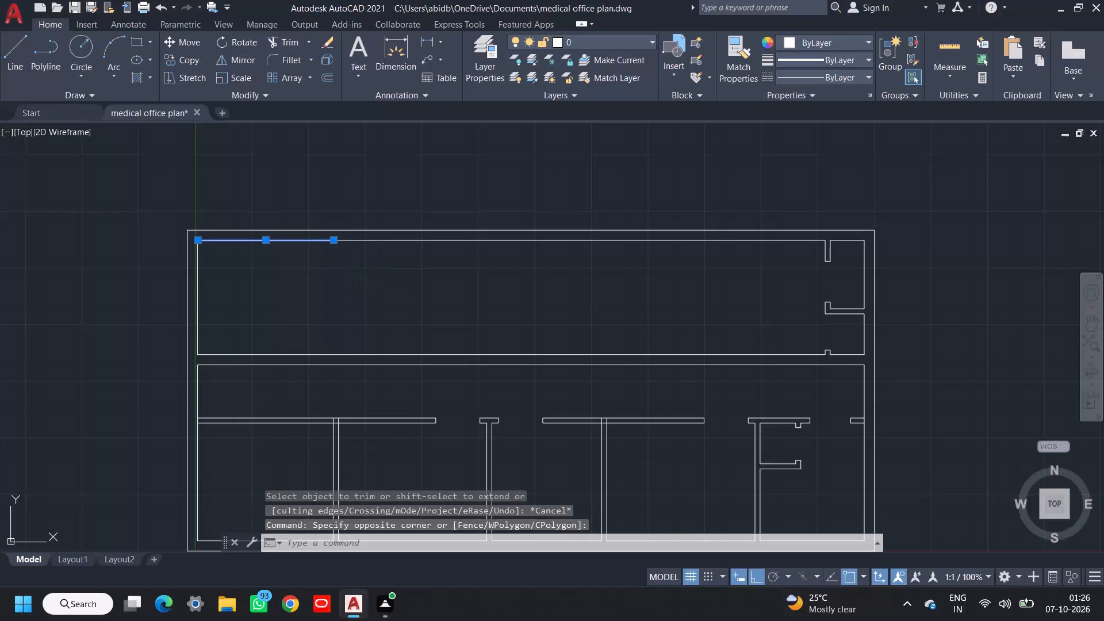
Offset the upper-left room's left wall line 13' to the right, and offset the new line 4.5" to form a vertical partition.
key("o")
key("space")
key("space")
left_click(200, 301)
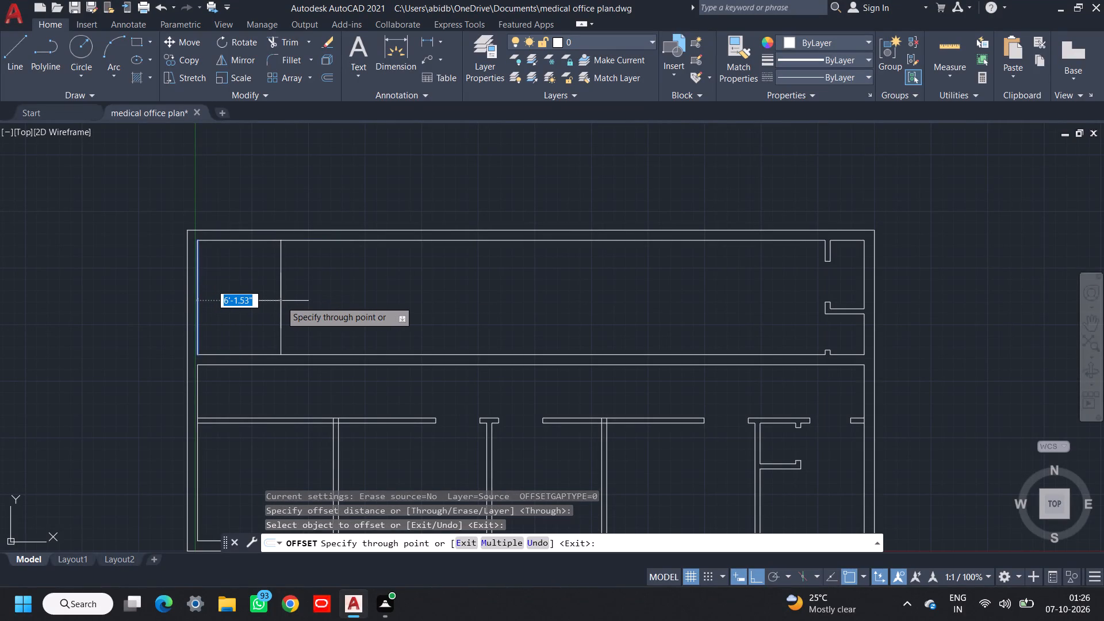
type("13'")
key("Return")
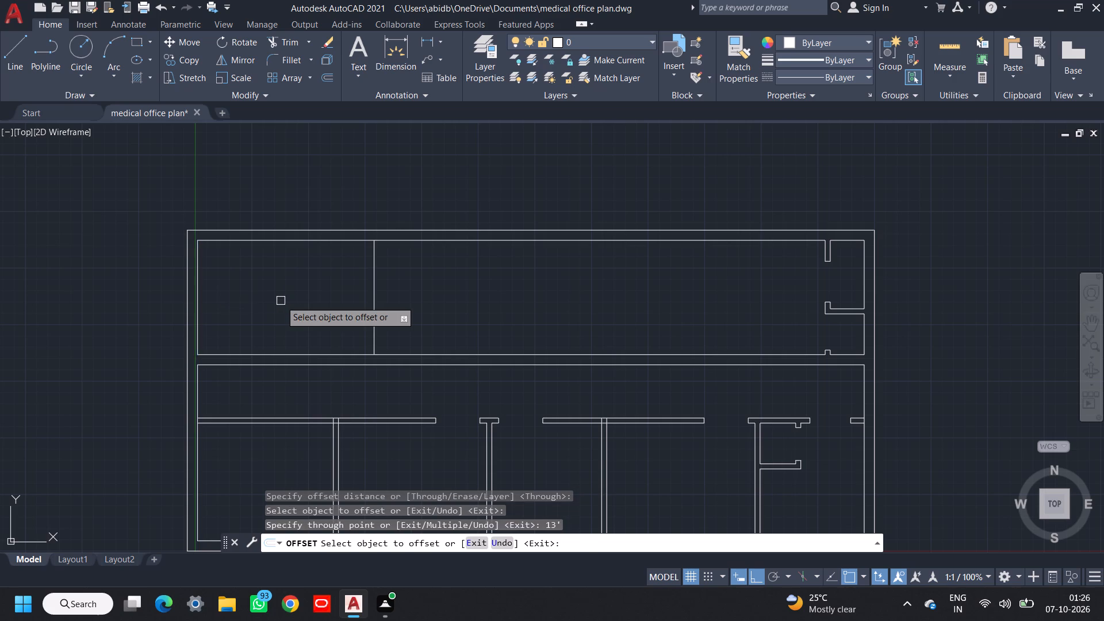
left_click(370, 281)
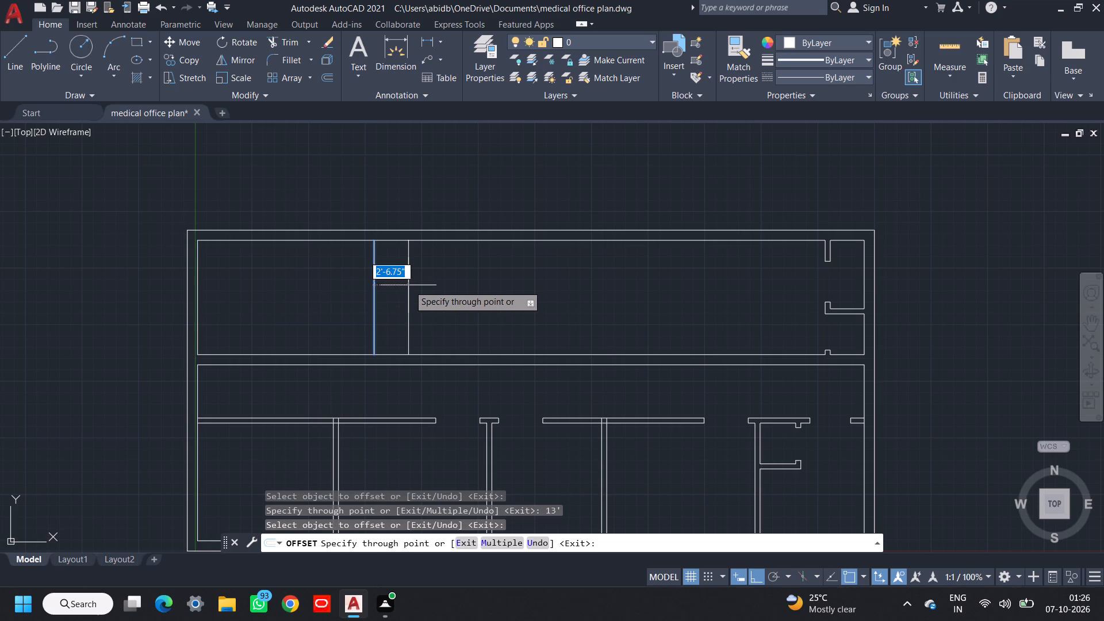
type("4.5\"")
key("Return")
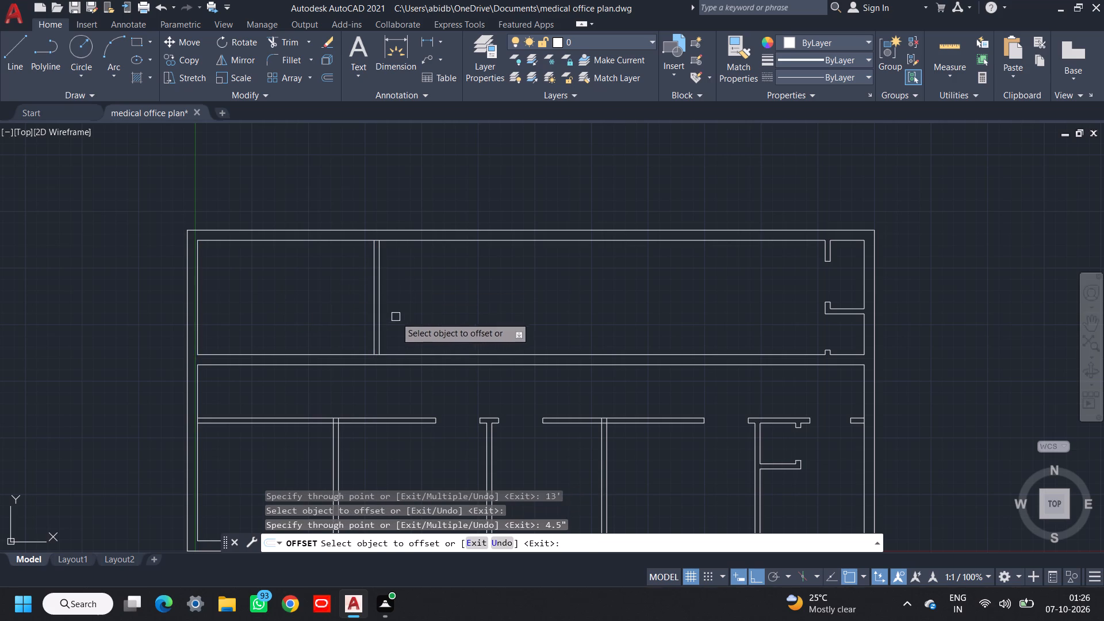
Offset the new partition's right face 12' to the right, and offset that line 4.5" to form a second vertical partition.
left_click(382, 321)
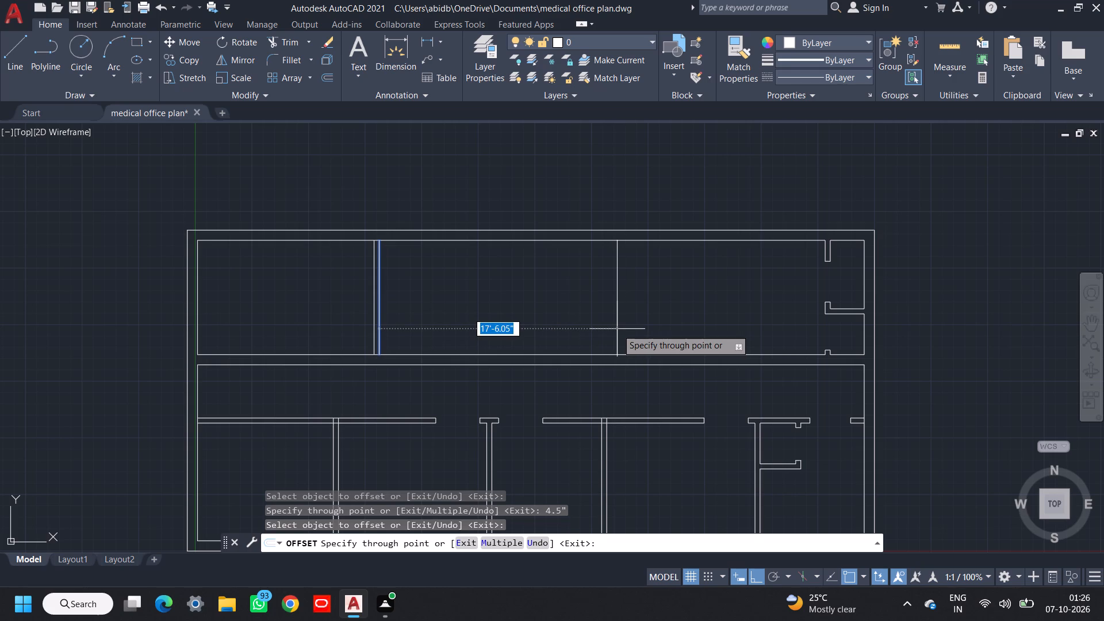
type("12'")
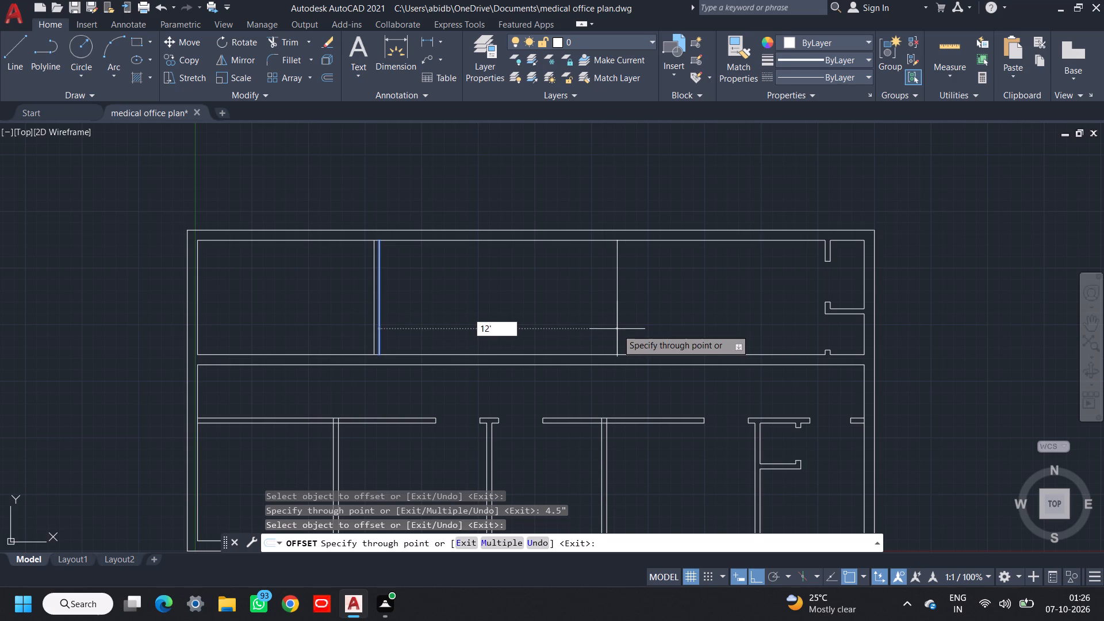
key("Return")
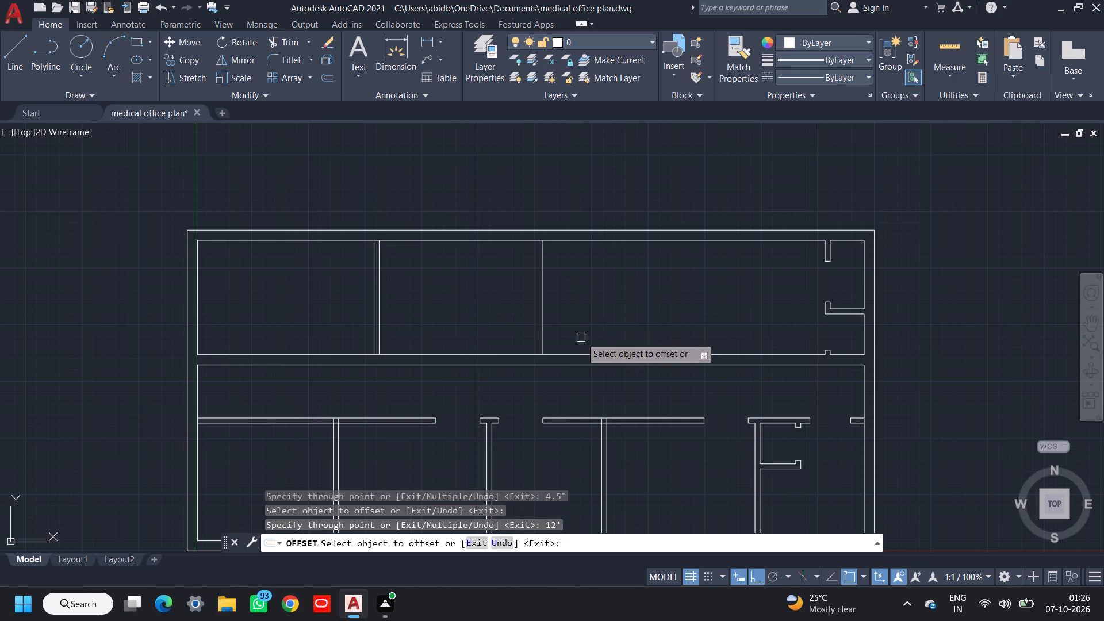
left_click(540, 319)
type("4.5\"")
key("Return")
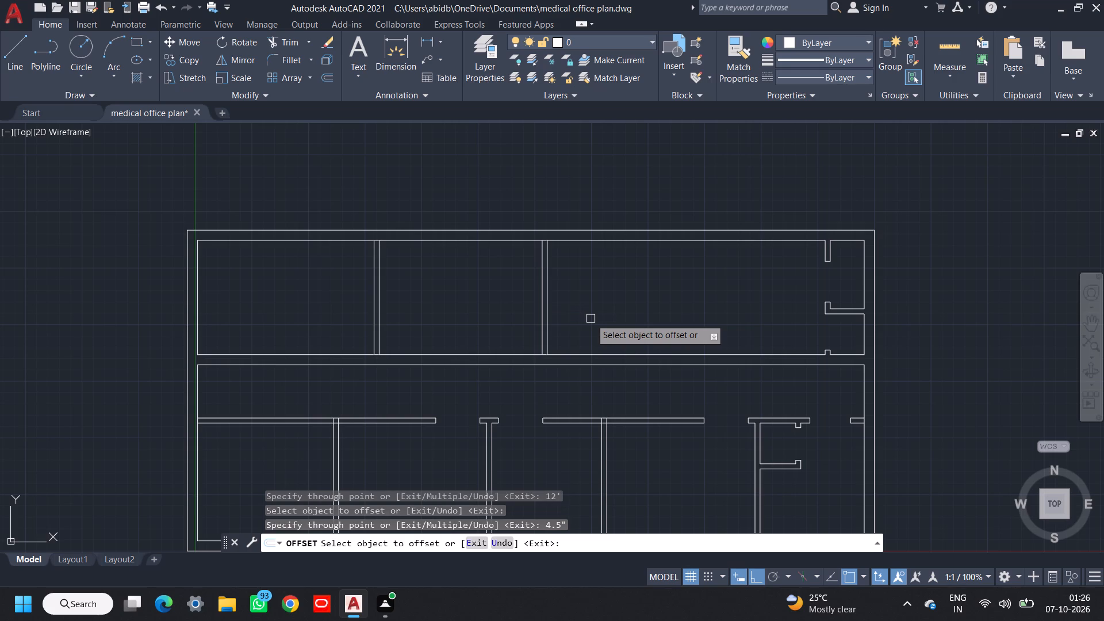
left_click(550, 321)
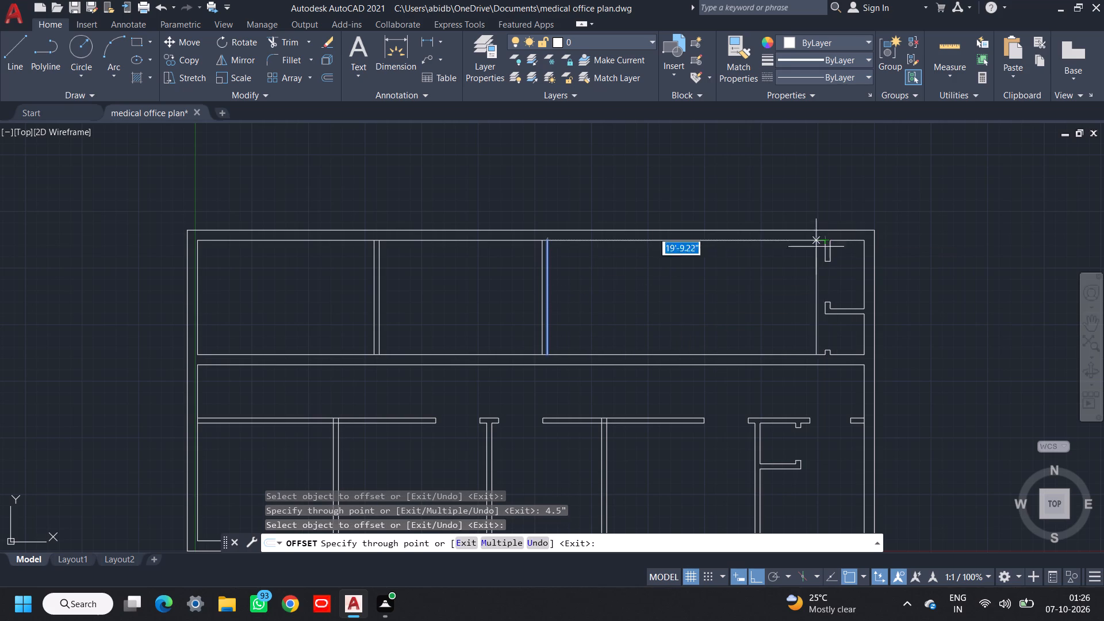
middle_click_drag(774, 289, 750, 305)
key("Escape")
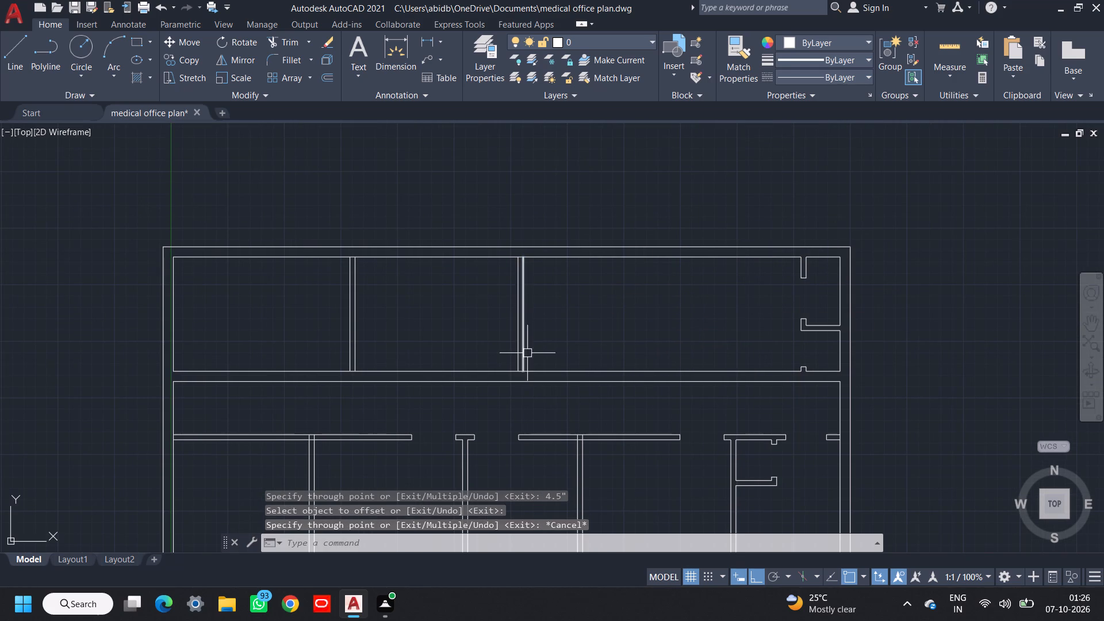
Trim the 9" horizontal wall's upper line between the faces of both new upper partitions to open their bottom junctions.
middle_click_drag(535, 350, 562, 335)
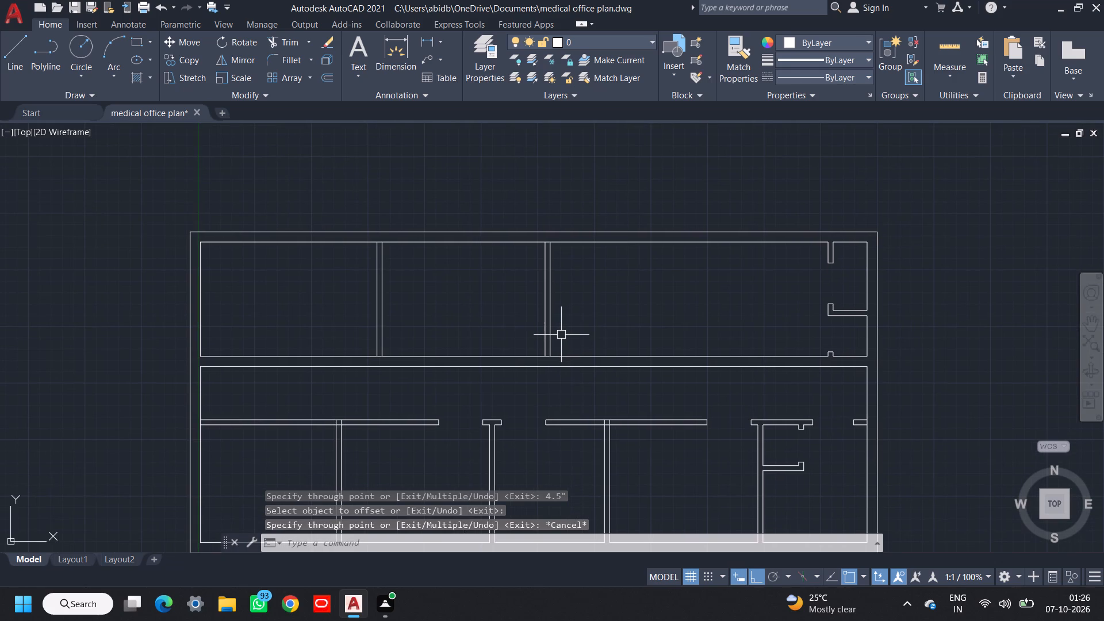
type("tr")
key("space")
key("space")
scroll(542, 382, "up", 3)
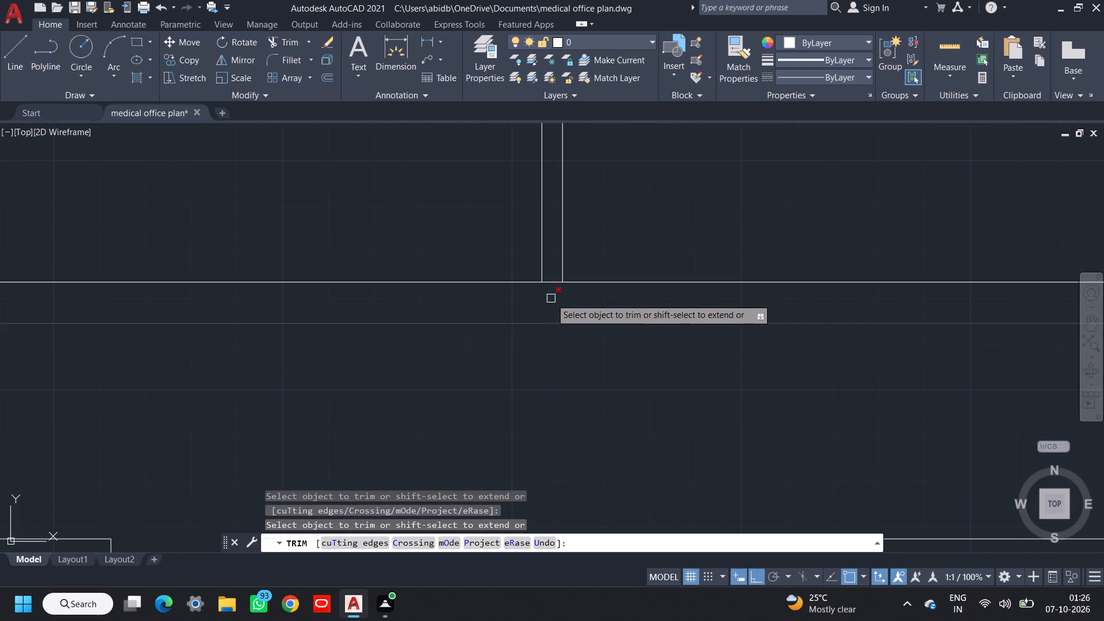
scroll(553, 284, "up", 1)
left_click(555, 264)
left_click_drag(555, 278, 555, 284)
left_click(553, 279)
scroll(520, 308, "down", 3)
middle_click_drag(474, 325, 538, 331)
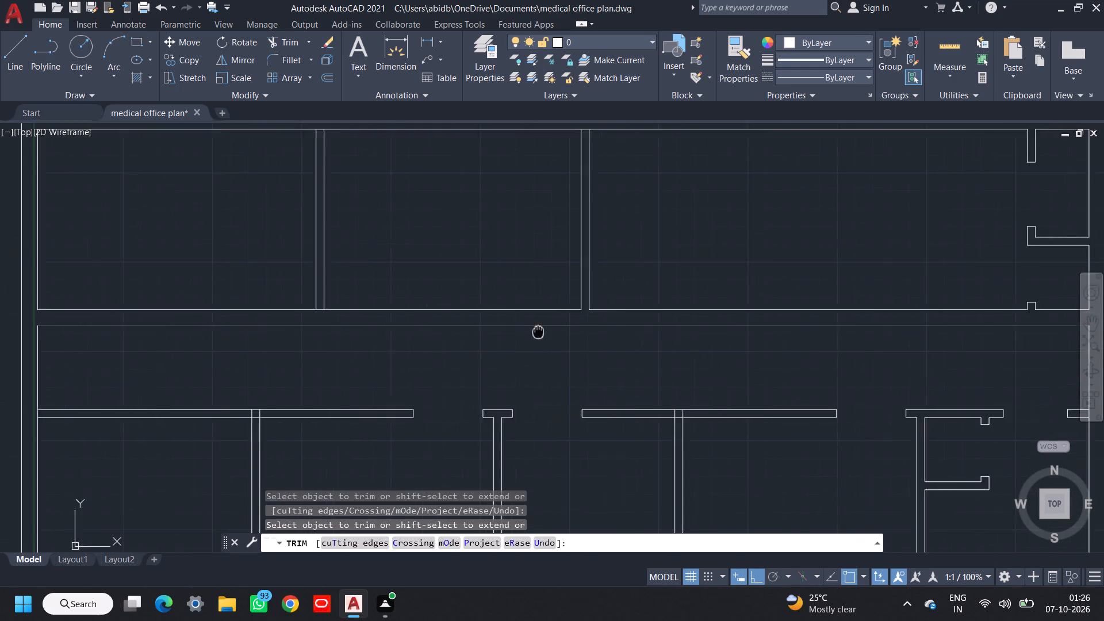
middle_click_drag(538, 331, 738, 331)
scroll(505, 320, "up", 4)
left_click_drag(578, 229, 580, 257)
left_click(576, 281)
scroll(577, 278, "down", 5)
Trim the top exterior wall's inner line between the faces of both new upper partitions to open their top junctions.
middle_click_drag(584, 274, 591, 337)
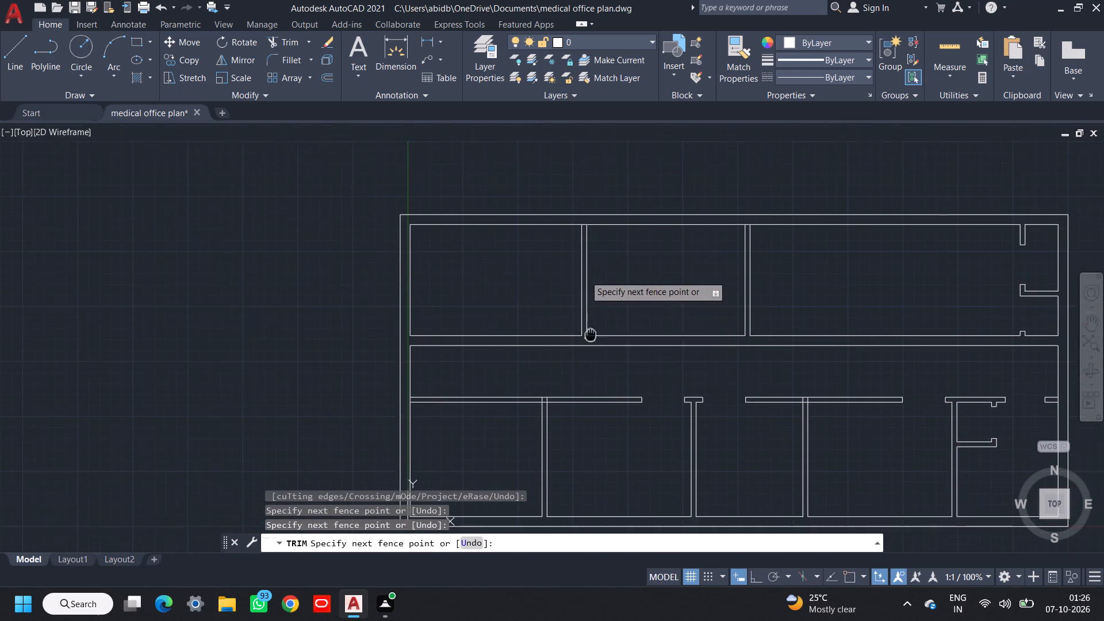
middle_click_drag(591, 337, 591, 339)
scroll(585, 242, "up", 3)
left_click(573, 178)
scroll(597, 201, "down", 3)
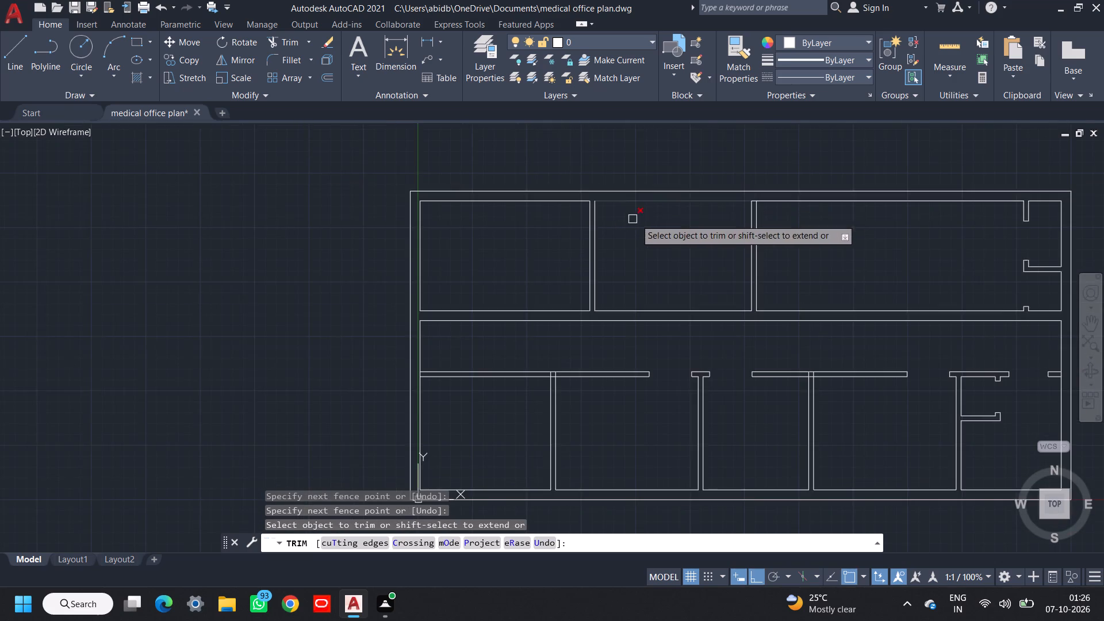
middle_click_drag(649, 221, 597, 229)
scroll(697, 206, "up", 6)
left_click_drag(686, 220, 686, 236)
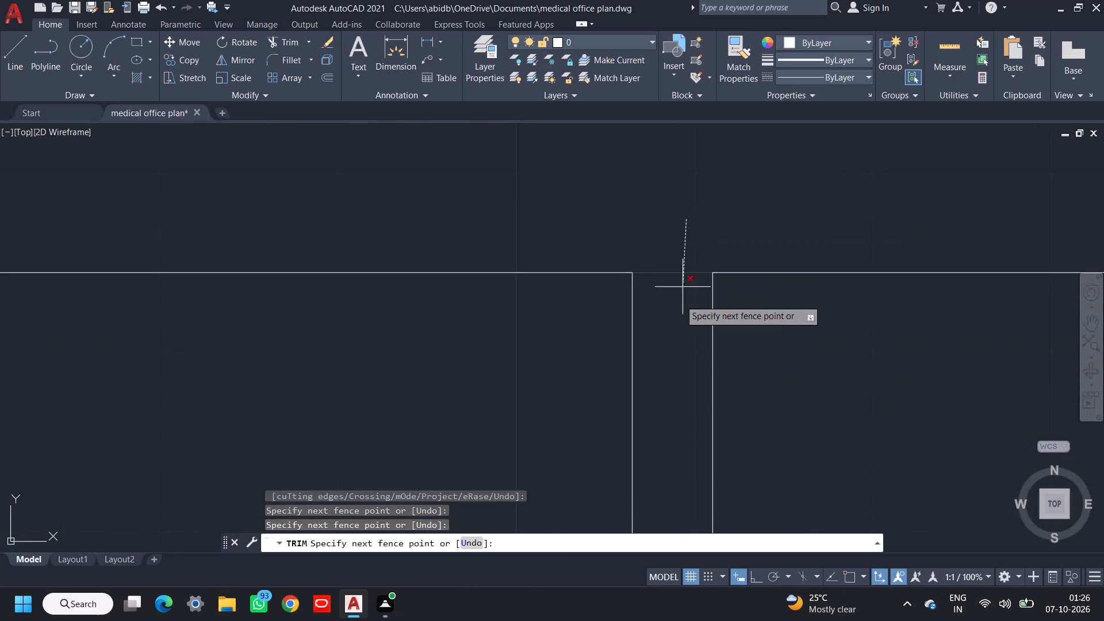
left_click(678, 316)
scroll(678, 319, "down", 5)
scroll(728, 349, "down", 2)
middle_click_drag(741, 366, 676, 331)
key("Escape")
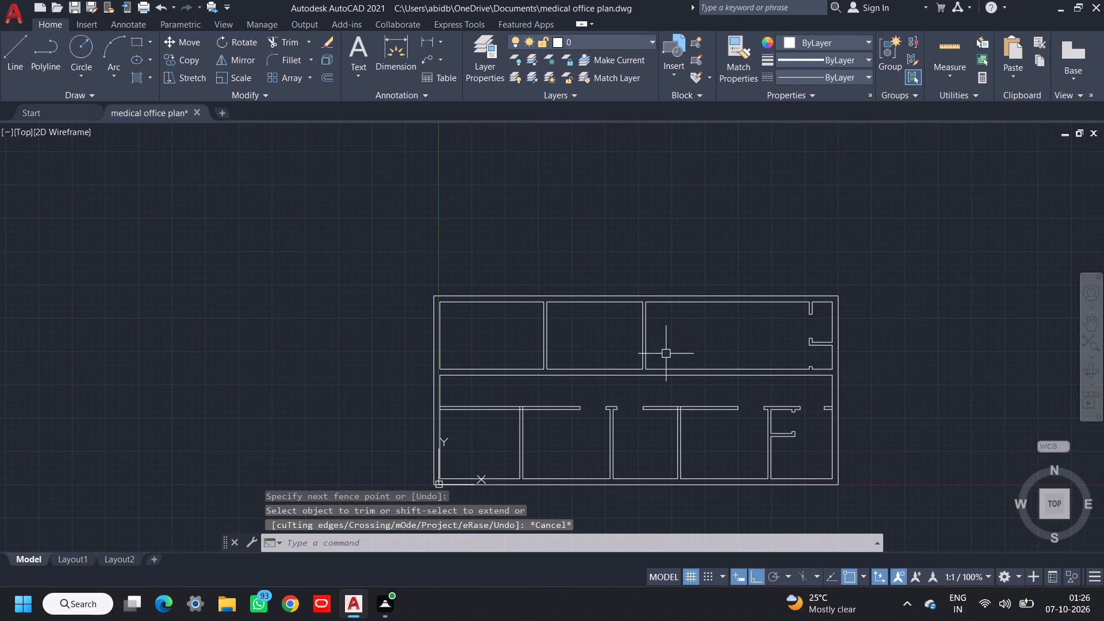
Offset the left wall's inner line below the 9" horizontal wall 6' to the right, and offset the new line 4.5" to form a partition.
middle_click_drag(678, 374, 680, 355)
key("o")
key("space")
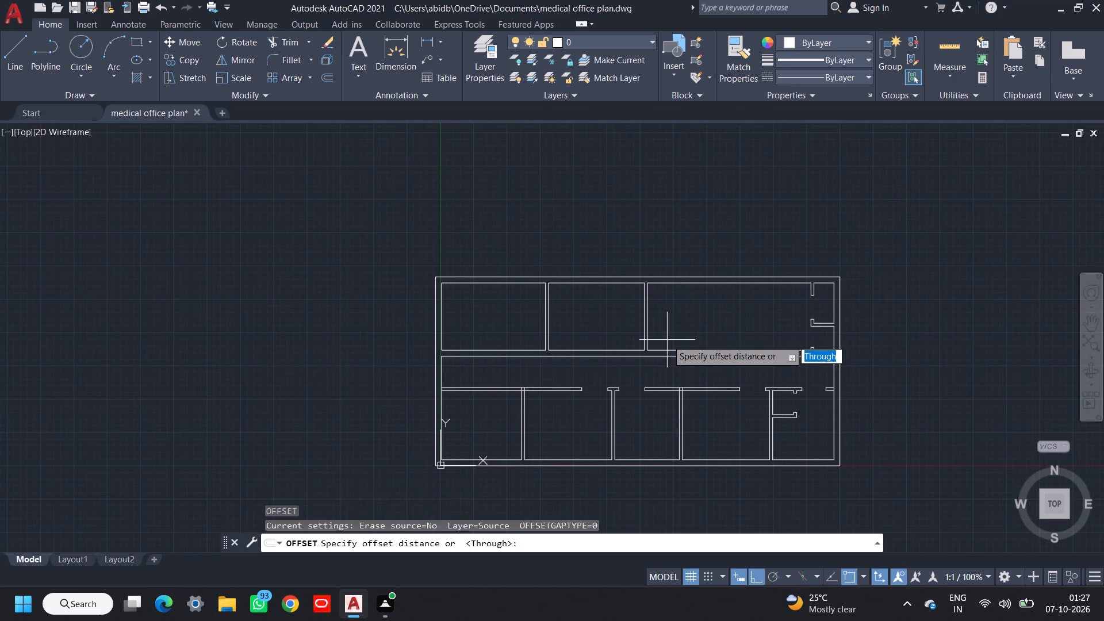
key("space")
middle_click_drag(545, 356, 547, 343)
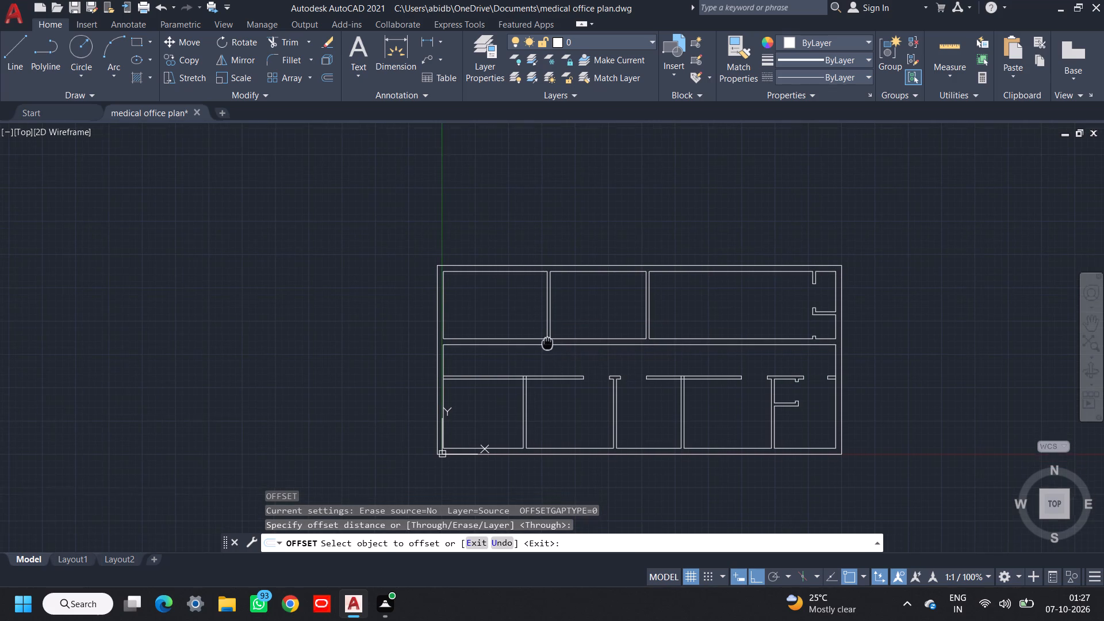
middle_click_drag(547, 343, 548, 339)
scroll(481, 375, "up", 2)
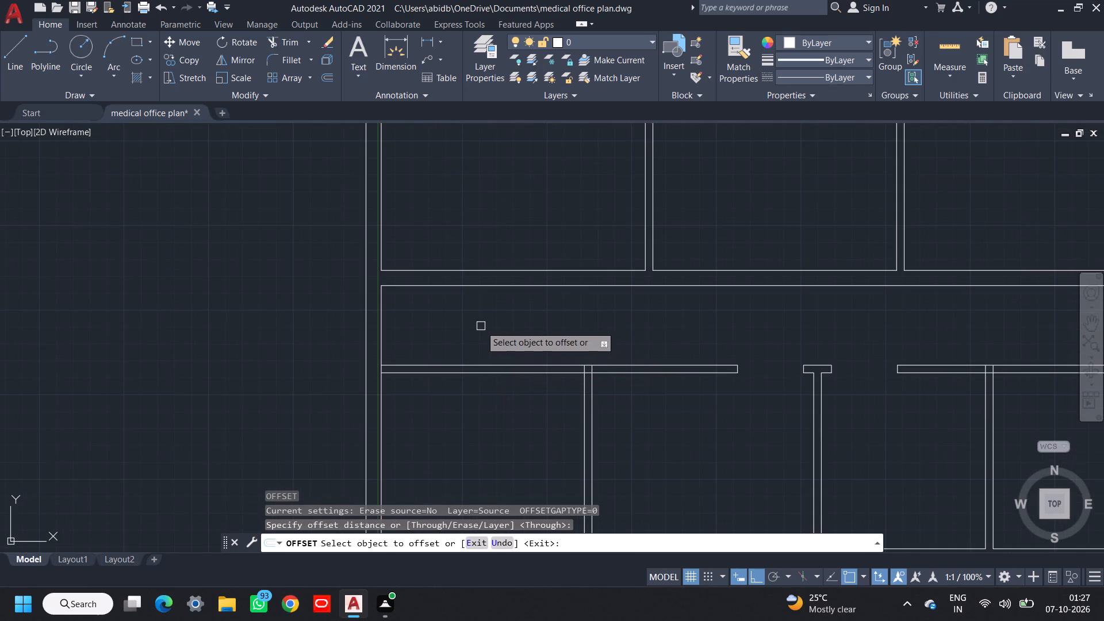
left_click(382, 338)
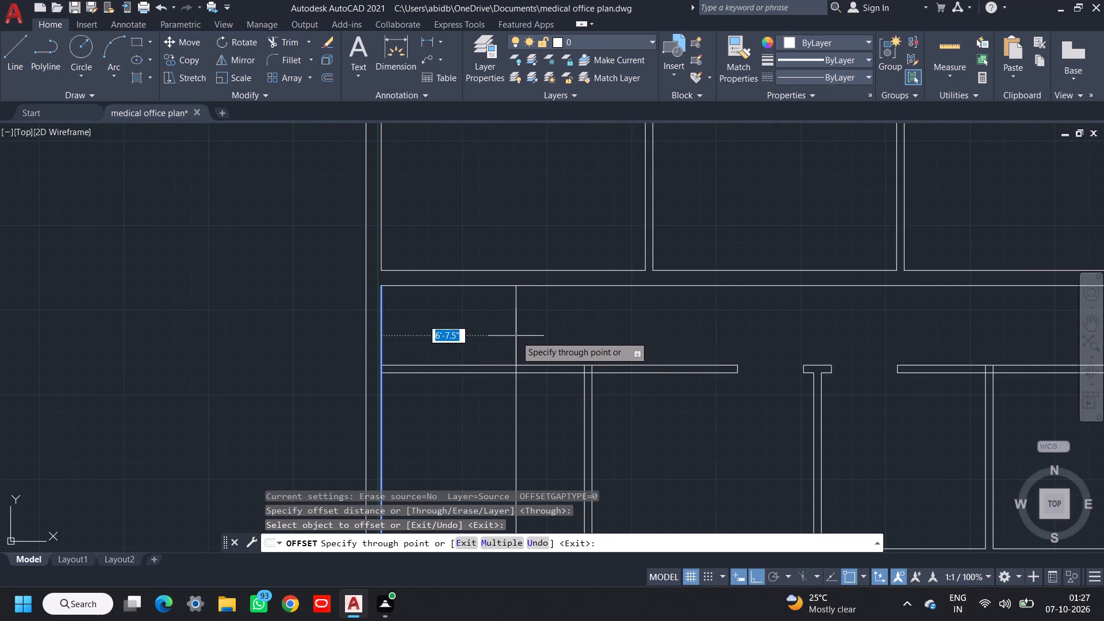
type("6'")
key("Return")
left_click(503, 335)
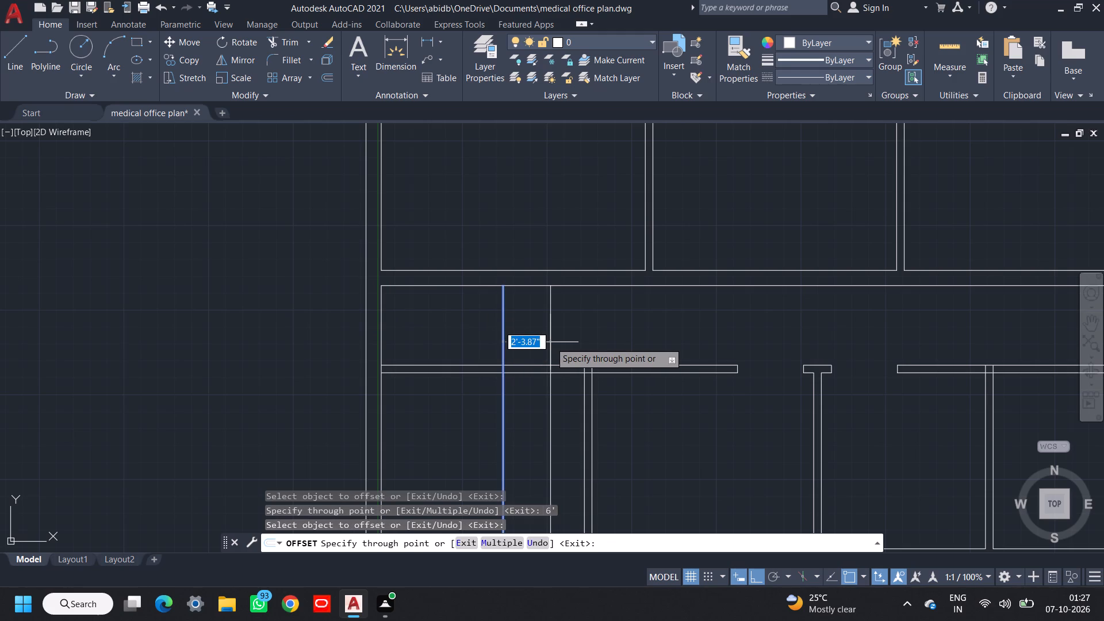
key("4")
type(".5\"")
key("Return")
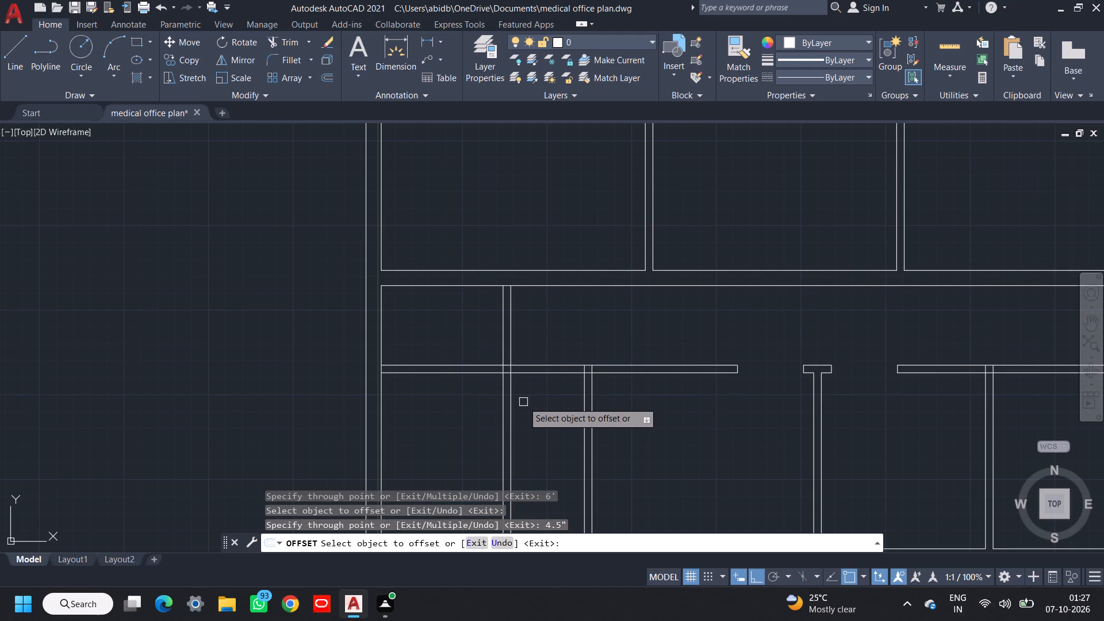
middle_click_drag(523, 402, 522, 392)
key("Escape")
Trim both lines of the new 6' partition where they run below the horizontal partition.
type("tr")
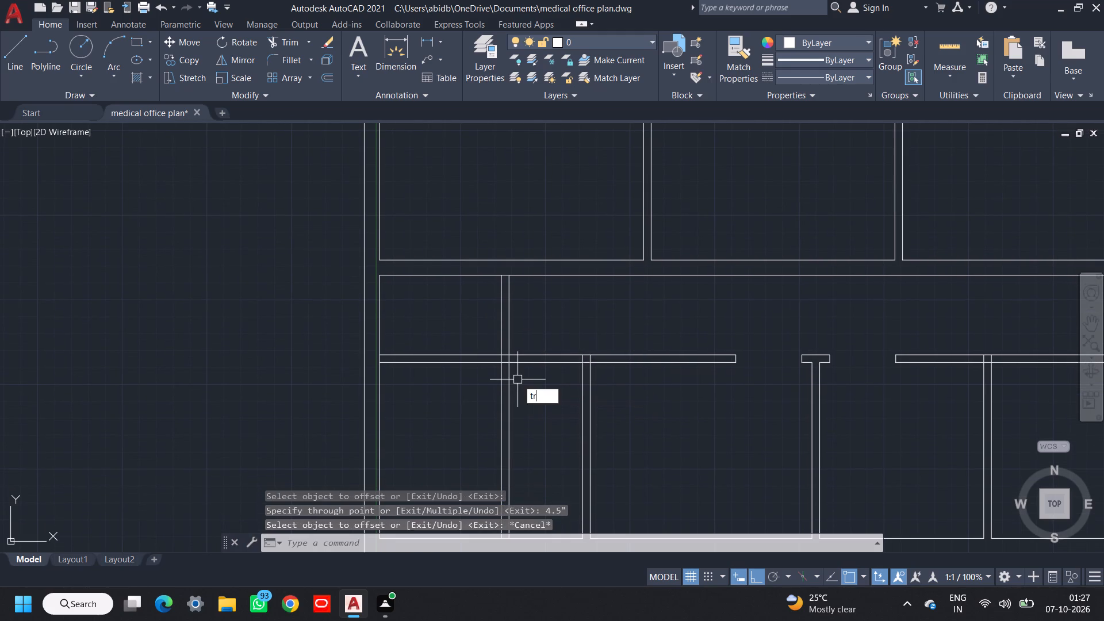
key("space")
key("space")
left_click(545, 399)
left_click(469, 415)
scroll(494, 362, "up", 1)
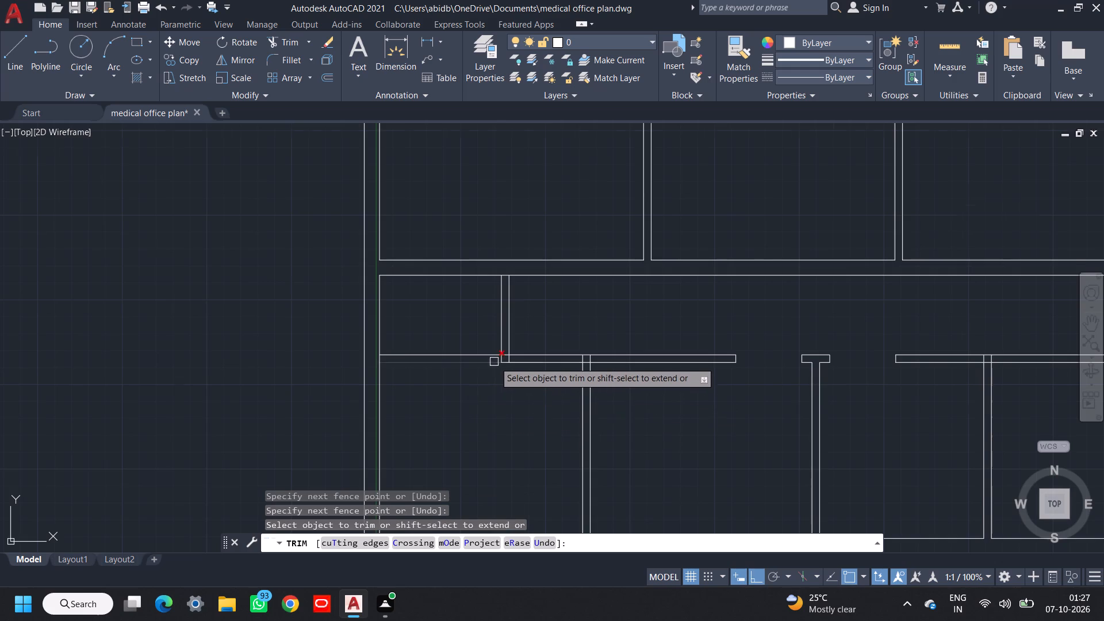
scroll(494, 362, "up", 1)
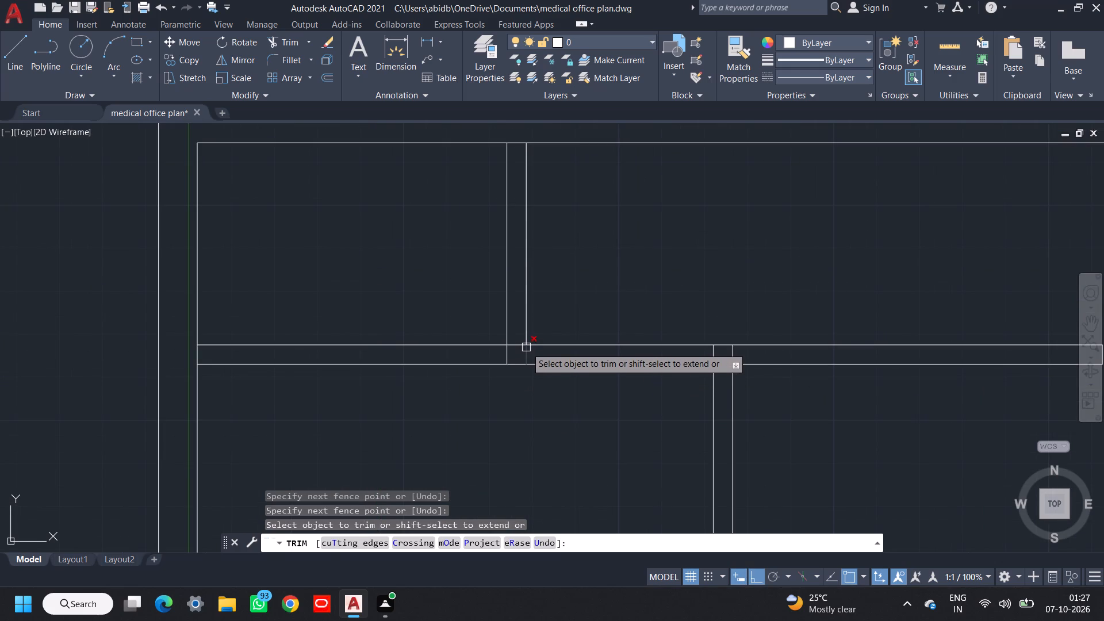
scroll(543, 353, "up", 2)
scroll(560, 350, "down", 1)
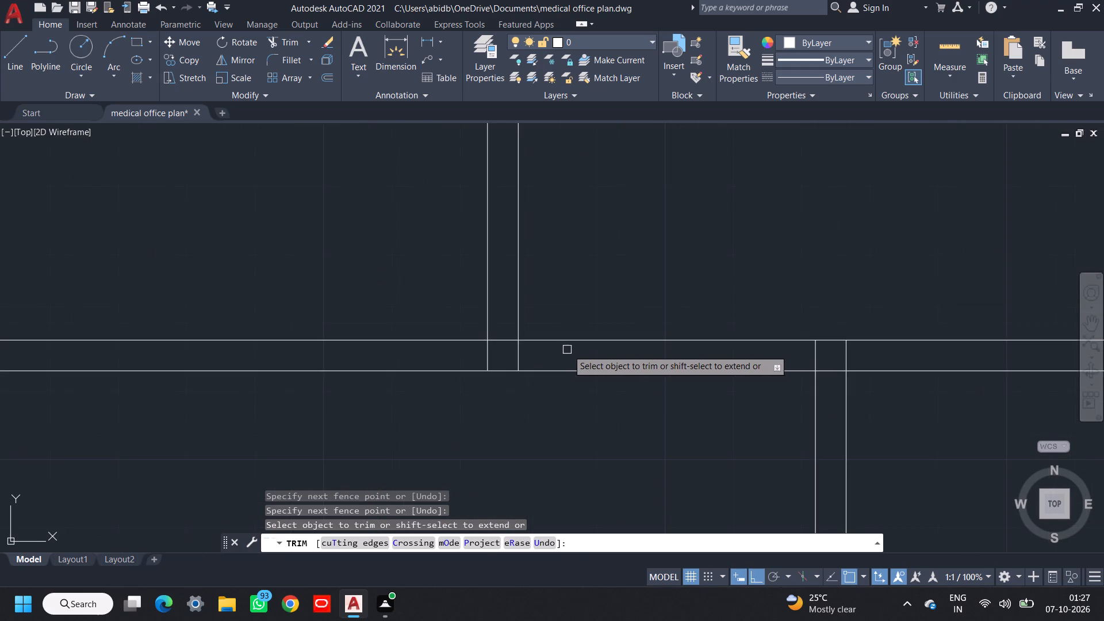
middle_click_drag(567, 353, 488, 386)
scroll(454, 396, "down", 1)
middle_click_drag(461, 398, 582, 411)
key("Escape")
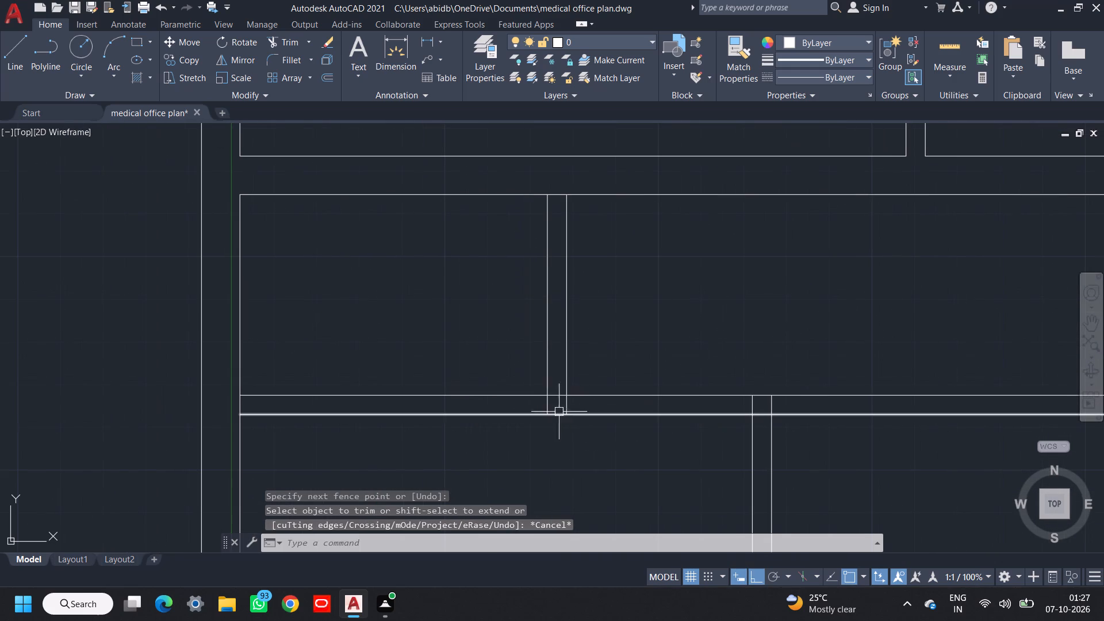
Offset the 9" horizontal wall's lower line 4'7" downward.
key("o")
key("space")
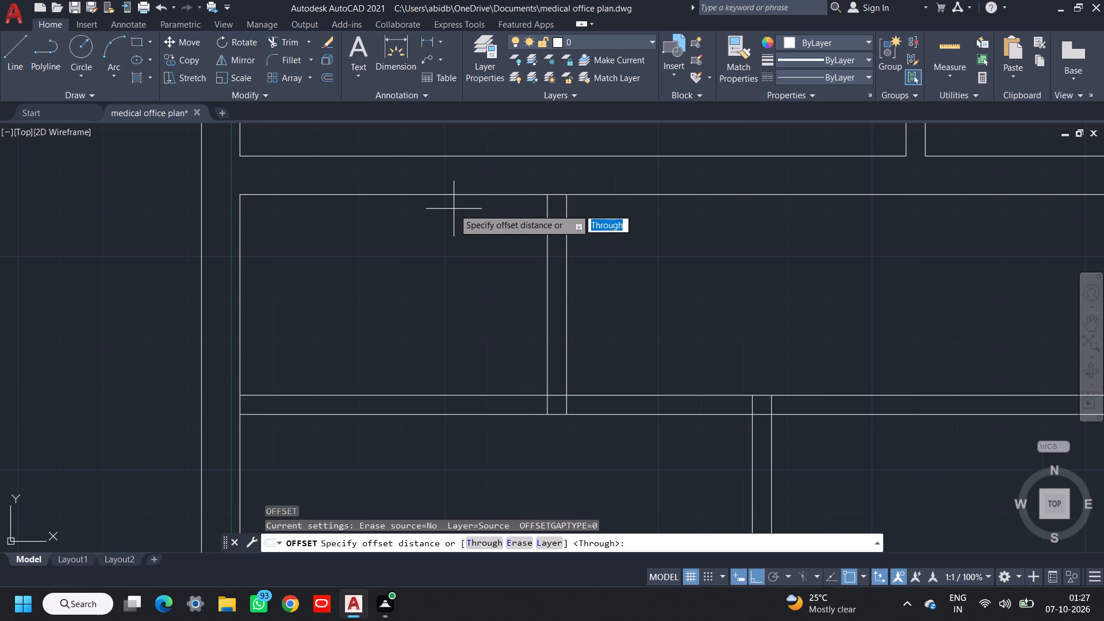
key("space")
left_click(458, 196)
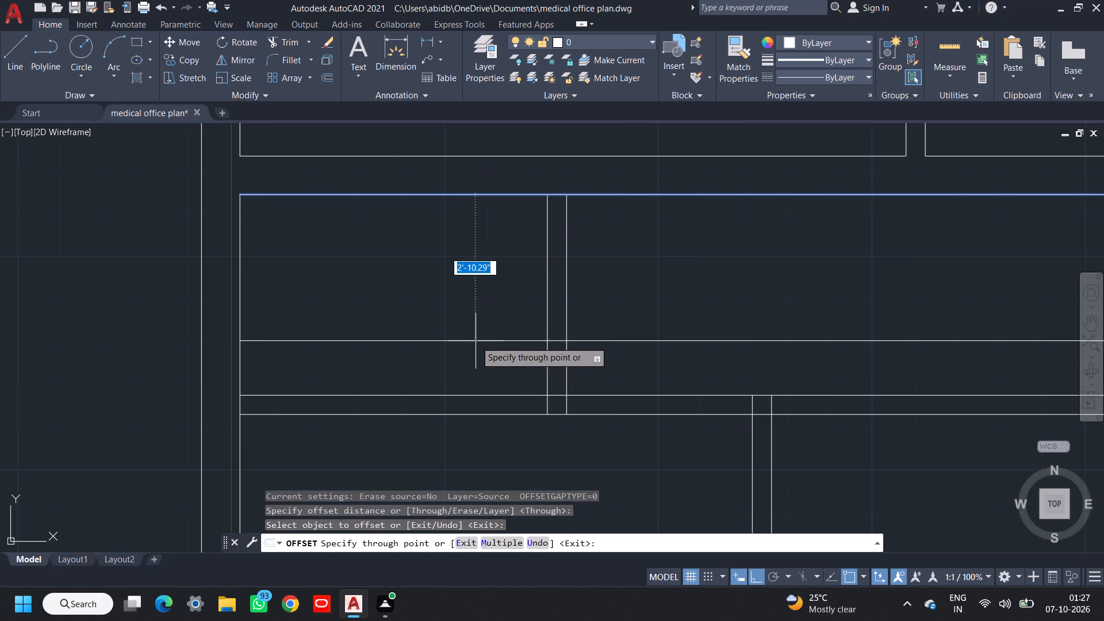
type("4'")
type("7\"")
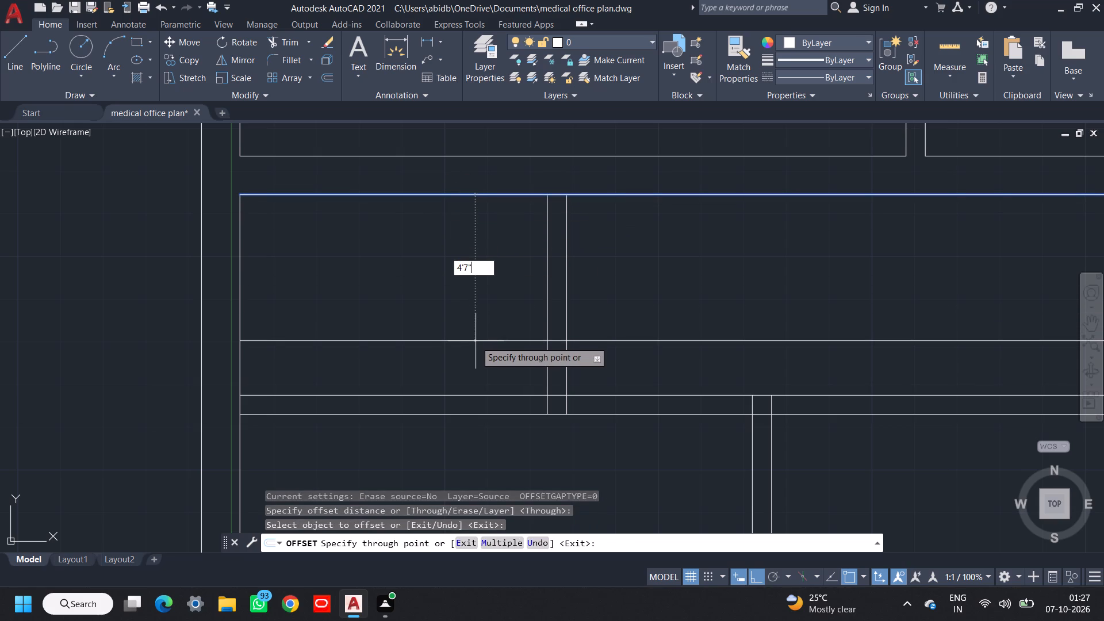
key("Return")
middle_click_drag(520, 358, 499, 322)
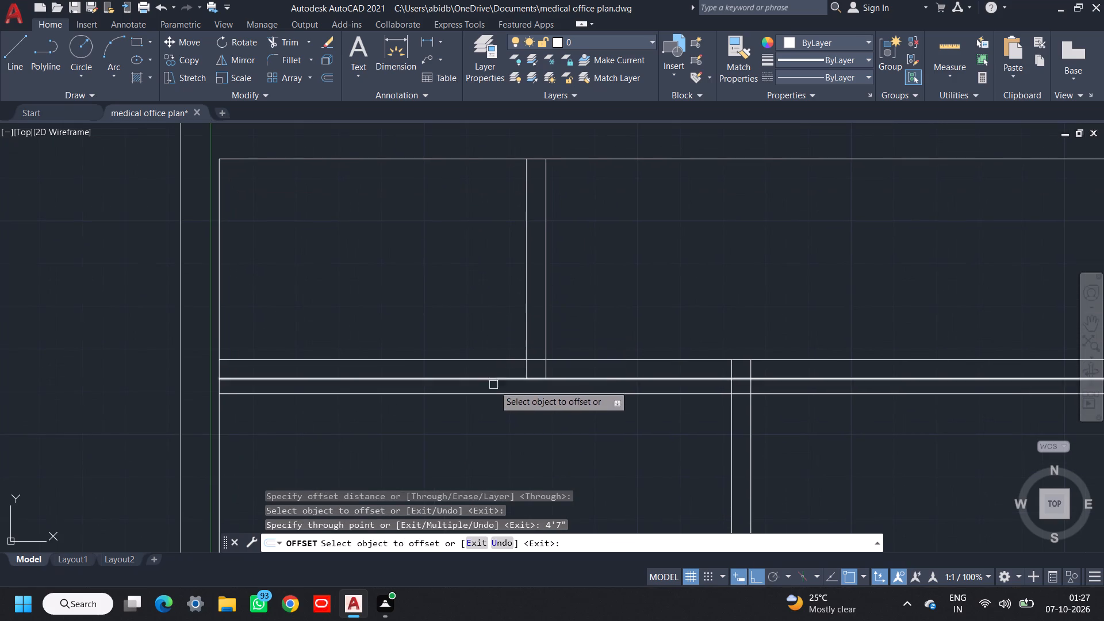
Offset the new 4'7" line 4.5" downward to form the second face of the horizontal partition.
left_click(496, 393)
type("4.5\"")
key("Return")
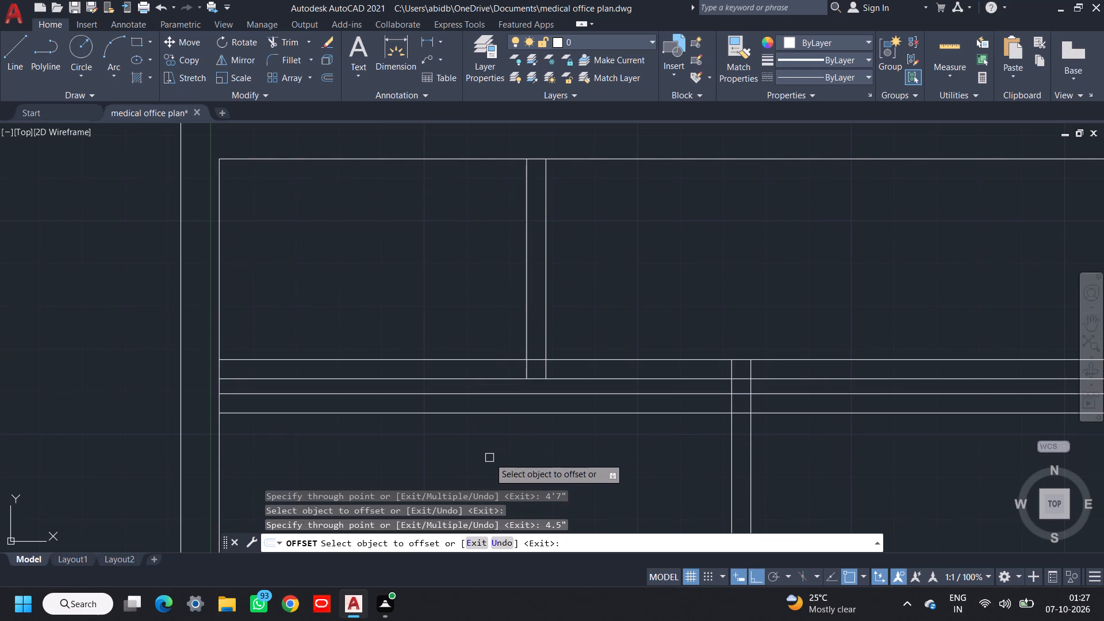
Extend both lines of the 6' vertical partition down to the lower face of the new horizontal partition.
key("Escape")
type("ex")
key("space")
key("space")
left_click(597, 322)
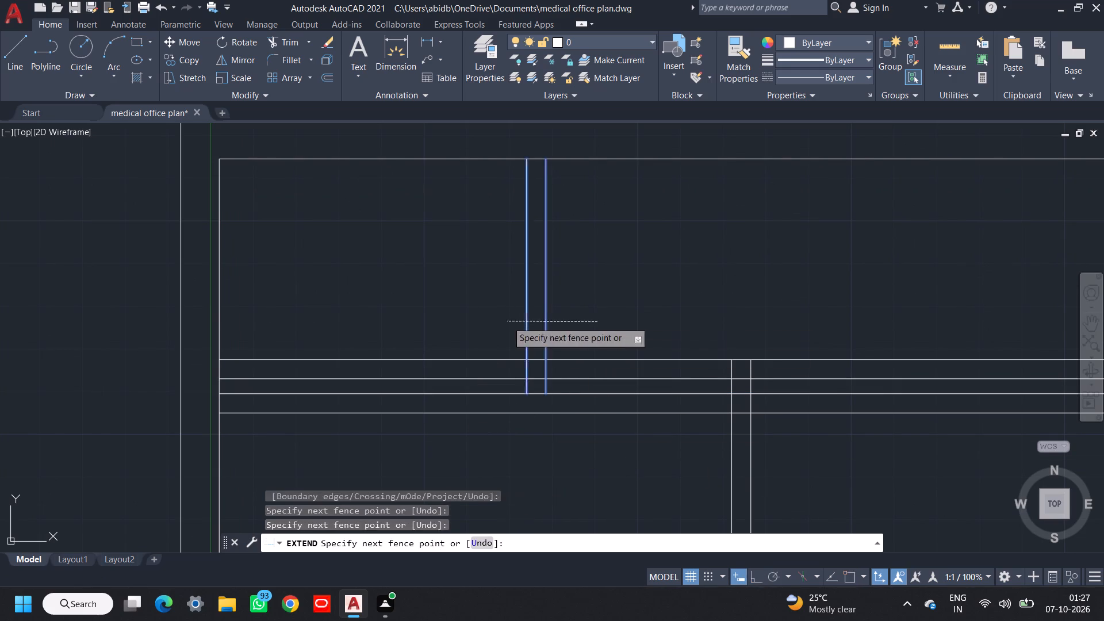
left_click(507, 321)
left_click(604, 322)
left_click(507, 324)
key("Escape")
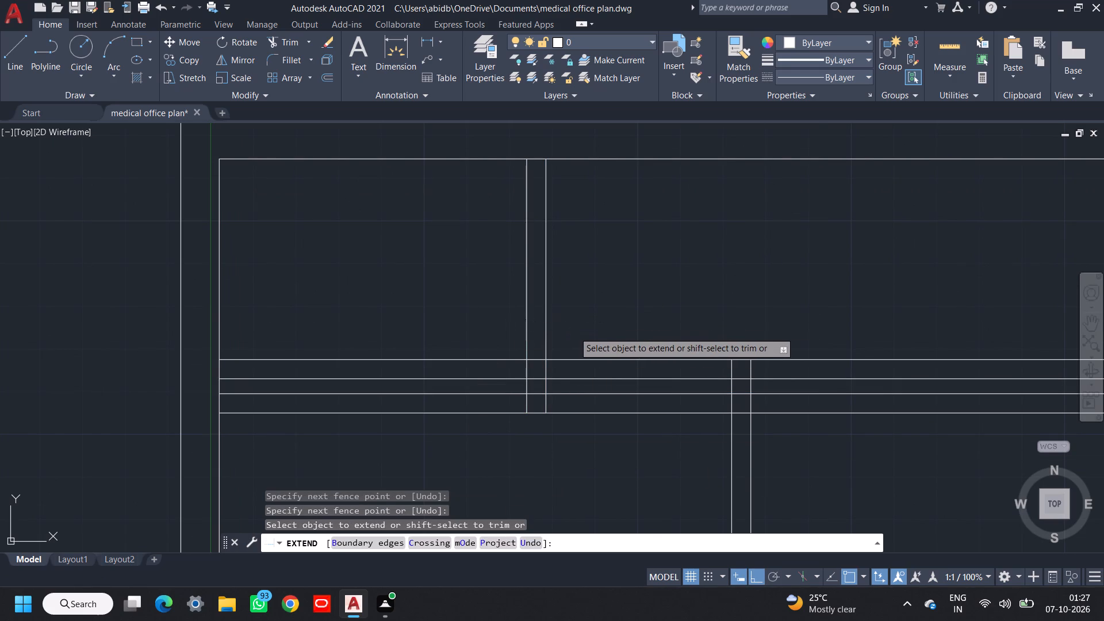
type("trv")
key("Escape")
key("Escape")
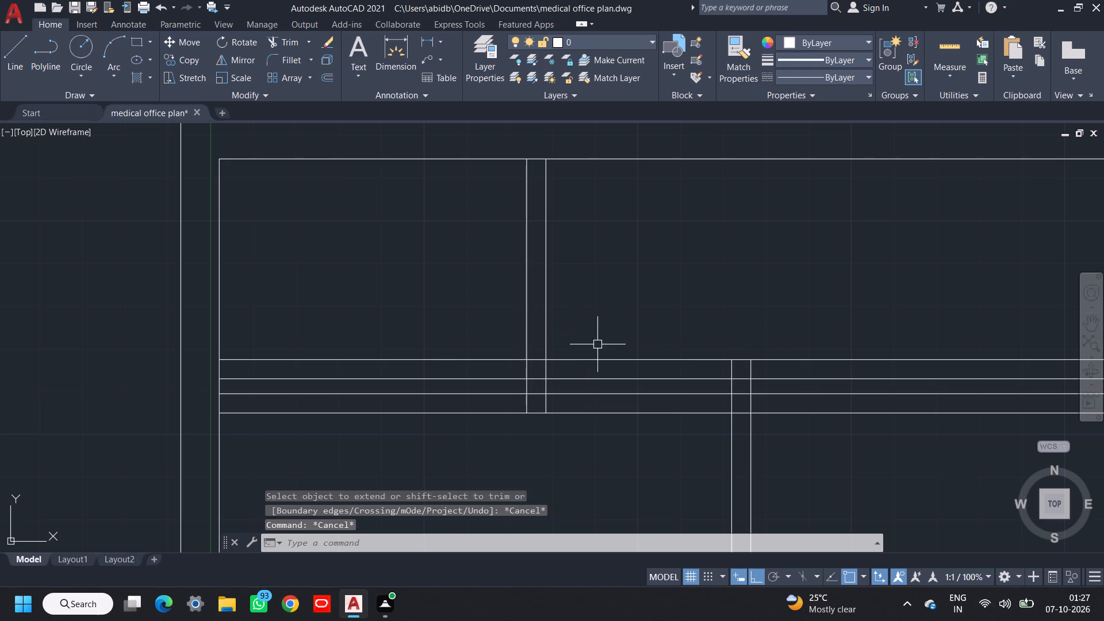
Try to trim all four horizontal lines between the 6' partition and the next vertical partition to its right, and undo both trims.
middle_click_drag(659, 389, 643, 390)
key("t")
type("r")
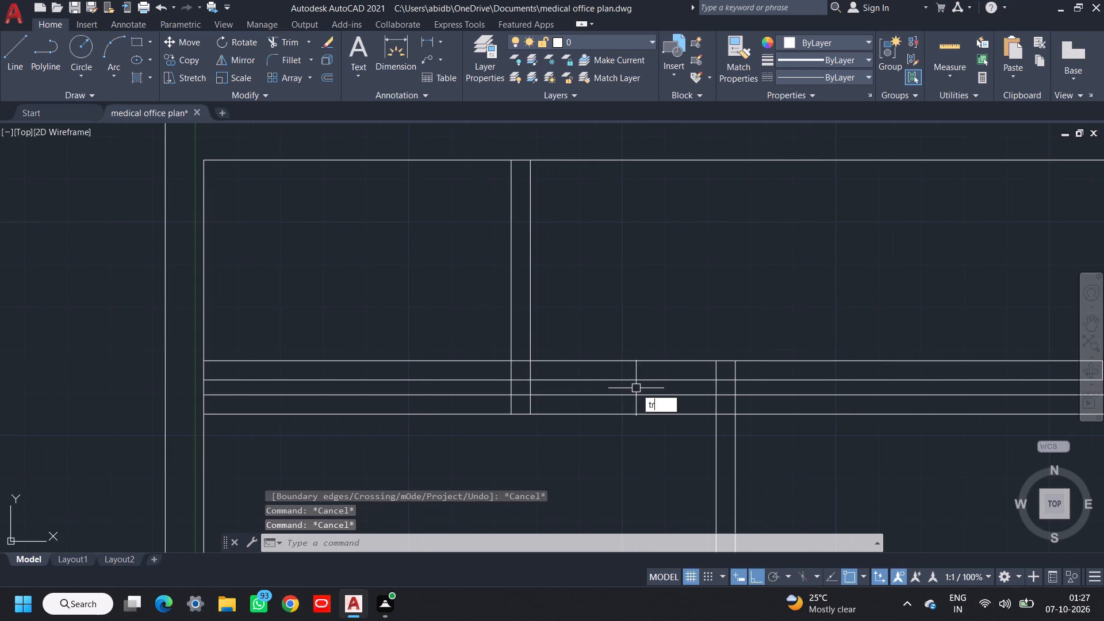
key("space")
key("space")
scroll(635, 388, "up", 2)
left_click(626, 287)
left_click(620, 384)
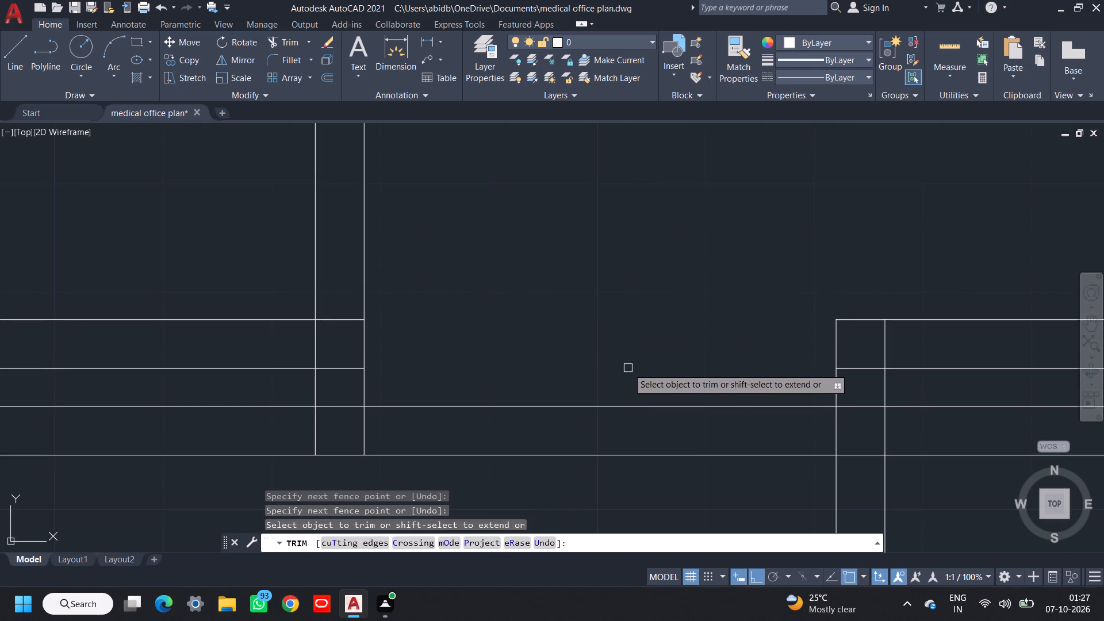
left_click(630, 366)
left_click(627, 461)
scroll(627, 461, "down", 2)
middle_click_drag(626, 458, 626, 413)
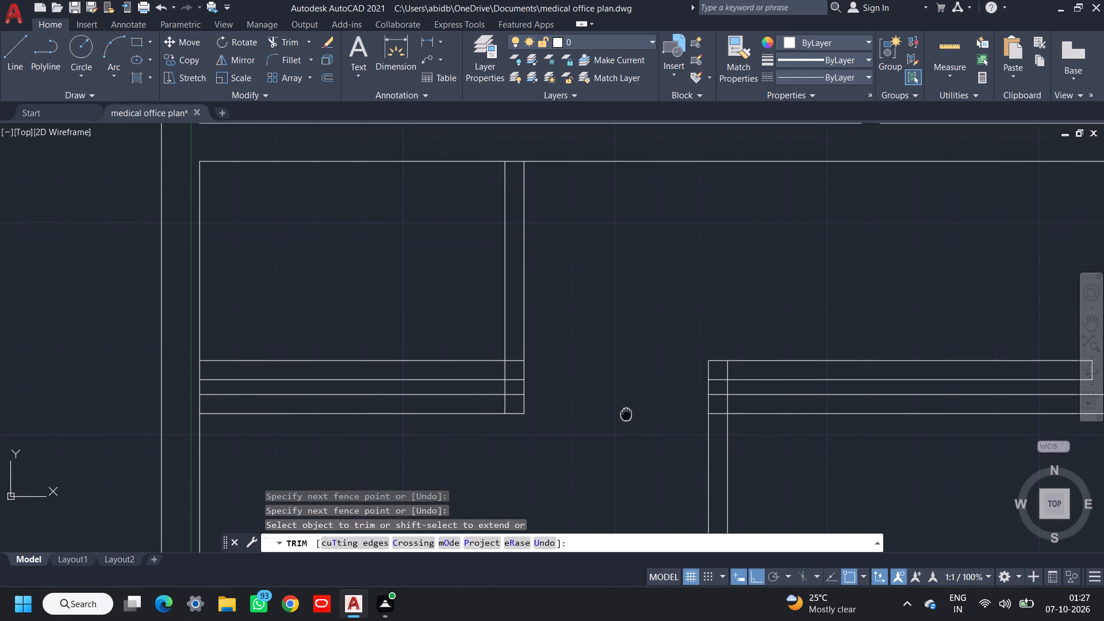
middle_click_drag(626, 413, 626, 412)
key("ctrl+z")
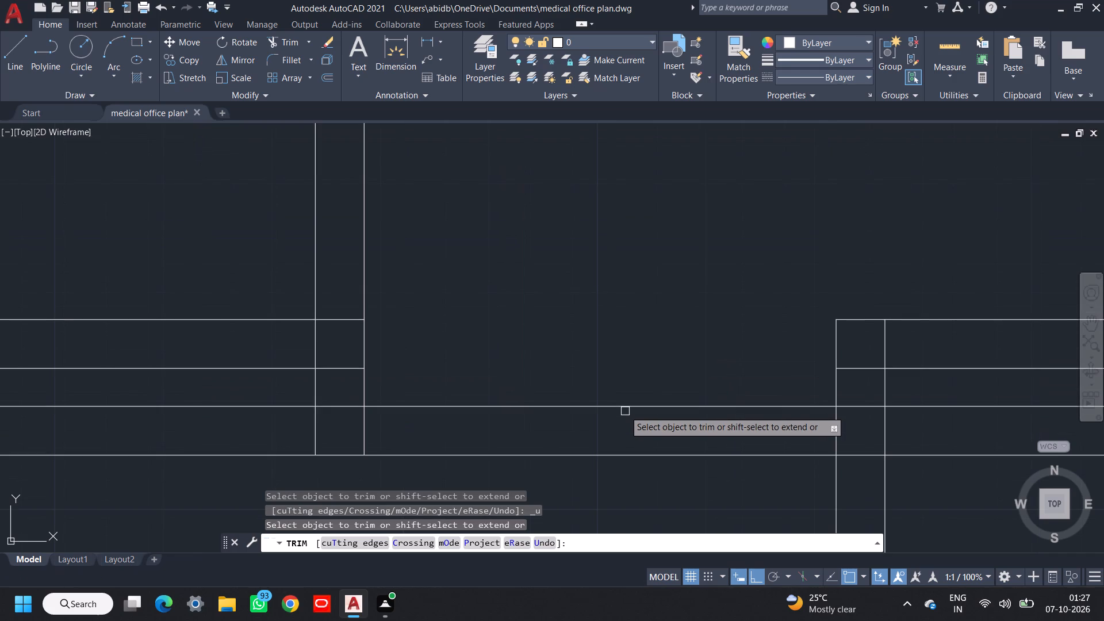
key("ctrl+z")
Trim the two lower horizontal lines to the right of the 6' partition and the two upper ones to its left.
scroll(568, 390, "up", 3)
left_click_drag(580, 383, 581, 389)
left_click(582, 507)
scroll(595, 472, "down", 2)
middle_click_drag(597, 466, 693, 384)
left_click(516, 279)
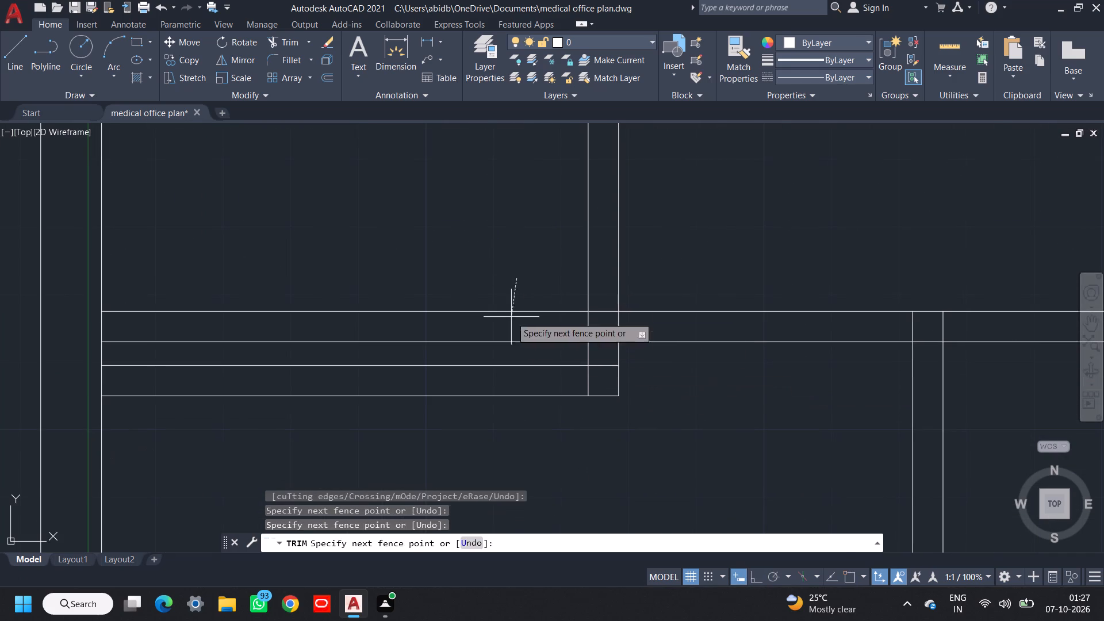
left_click(504, 353)
Trim the horizontal lines between the 6' partition's faces, and its left face within the thickness of the new horizontal partition.
scroll(596, 353, "up", 3)
left_click(614, 157)
left_click(607, 448)
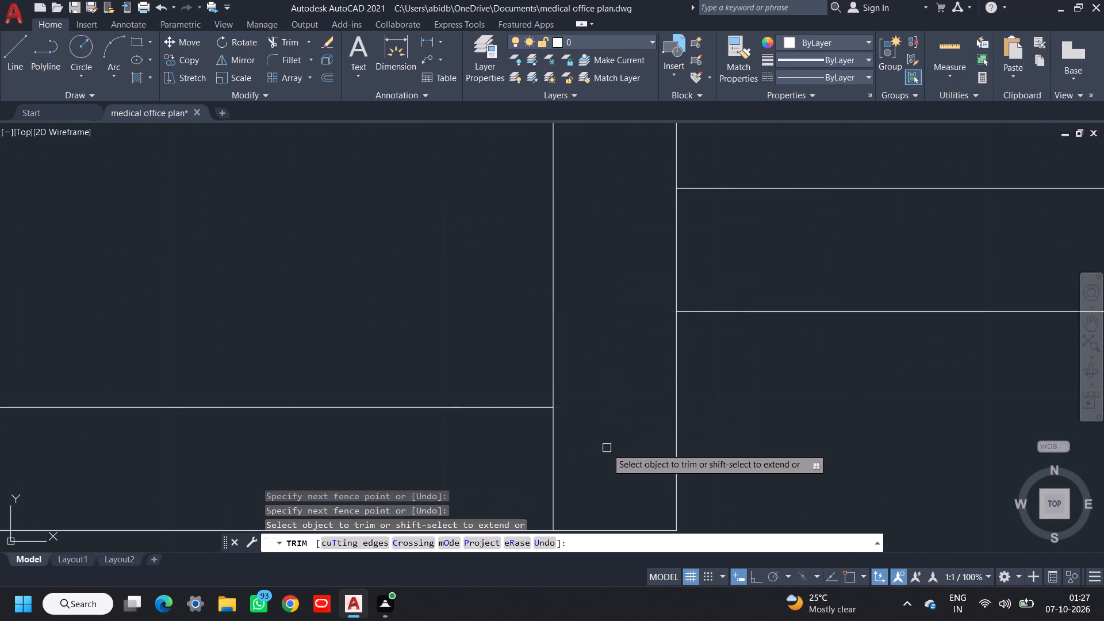
middle_click_drag(607, 448, 628, 369)
left_click_drag(631, 373, 619, 380)
left_click(513, 400)
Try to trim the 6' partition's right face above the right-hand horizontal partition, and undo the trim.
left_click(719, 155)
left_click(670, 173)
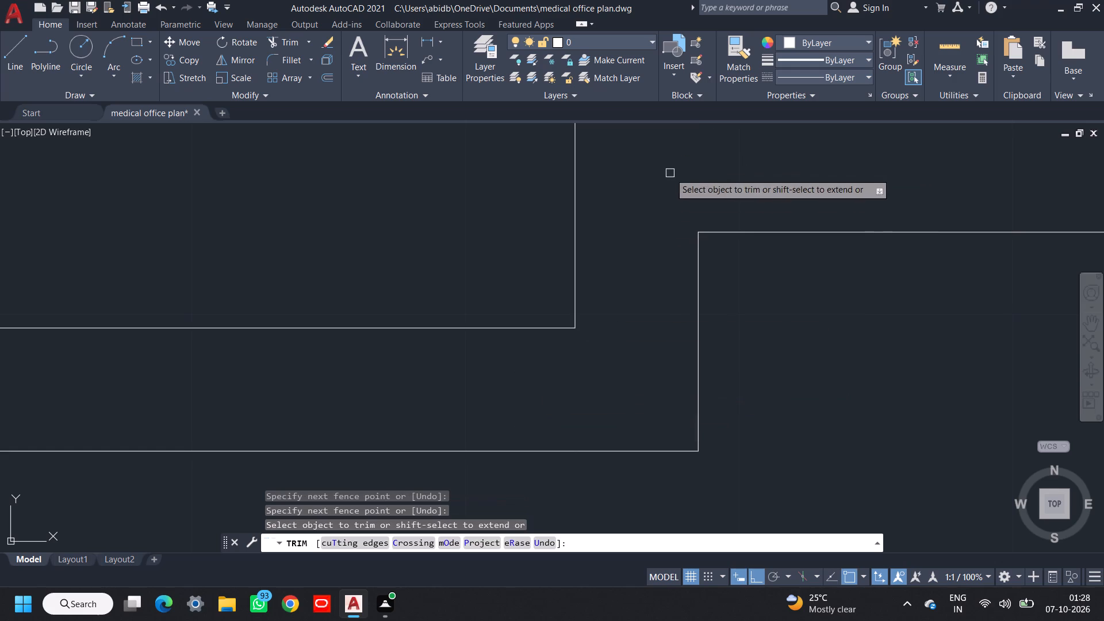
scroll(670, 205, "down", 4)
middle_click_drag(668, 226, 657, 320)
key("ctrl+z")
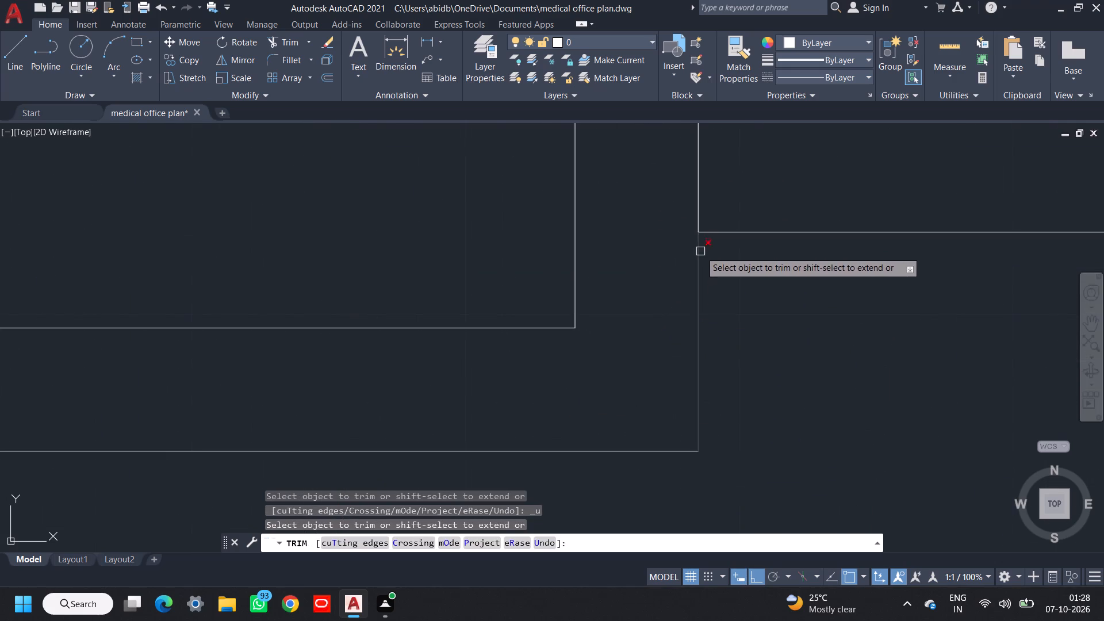
Trim the 6' partition's right face between the two lines of the right-hand horizontal partition to open their junction.
scroll(700, 248, "down", 2)
middle_click_drag(700, 263, 706, 352)
left_click(728, 302)
left_click(699, 305)
Trim the 9" wall's lower line between the 6' partition's faces to open the partition's top junction.
scroll(715, 313, "down", 3)
middle_click_drag(732, 349, 697, 366)
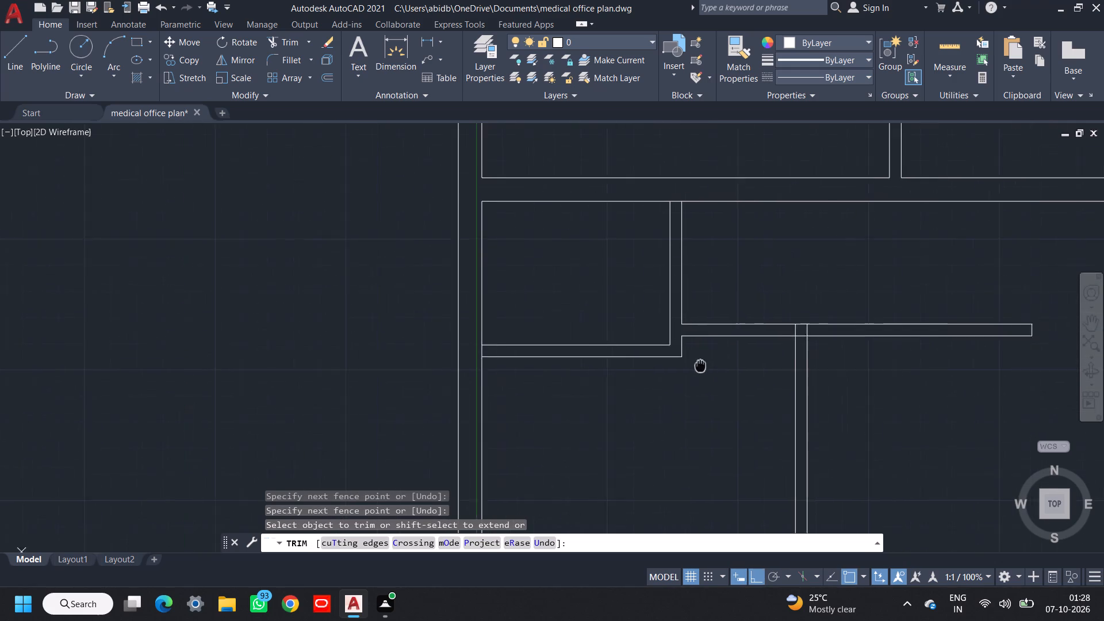
middle_click_drag(697, 366, 692, 367)
scroll(655, 187, "up", 3)
left_click_drag(698, 232, 698, 249)
left_click(696, 288)
Trim the left wall's inner line between the faces of the new horizontal partition to open their junction.
scroll(686, 307, "down", 3)
middle_click_drag(672, 328, 680, 274)
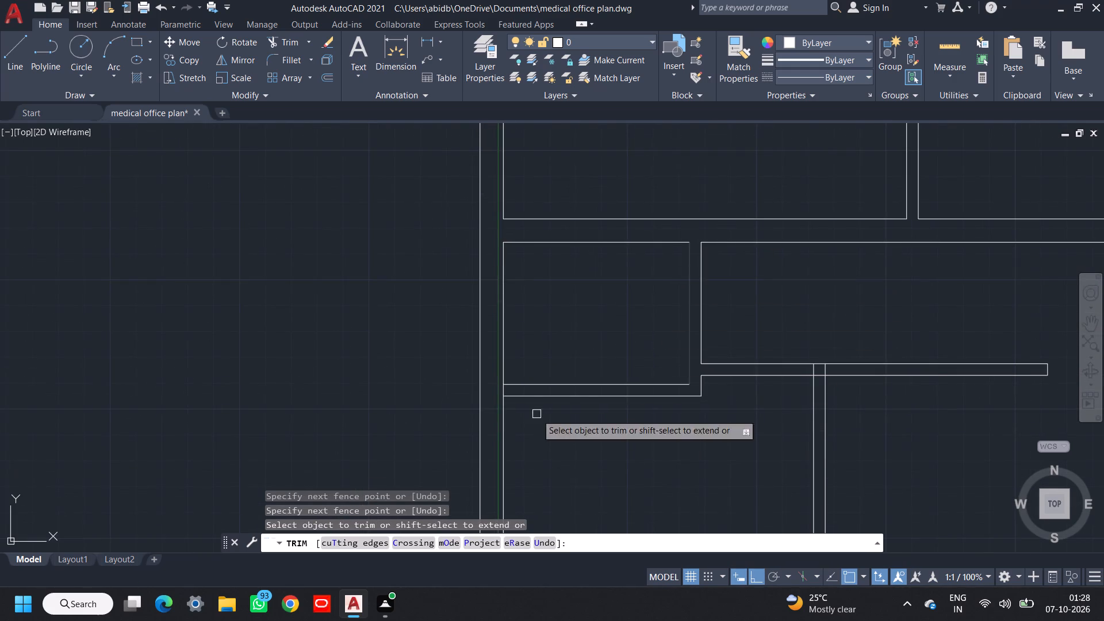
scroll(484, 413, "up", 3)
left_click(581, 344)
left_click(510, 344)
Trim the crossing lines where the first lower-room vertical partition meets the horizontal partition to form a clean T-junction.
scroll(538, 340, "down", 4)
middle_click_drag(642, 382, 559, 417)
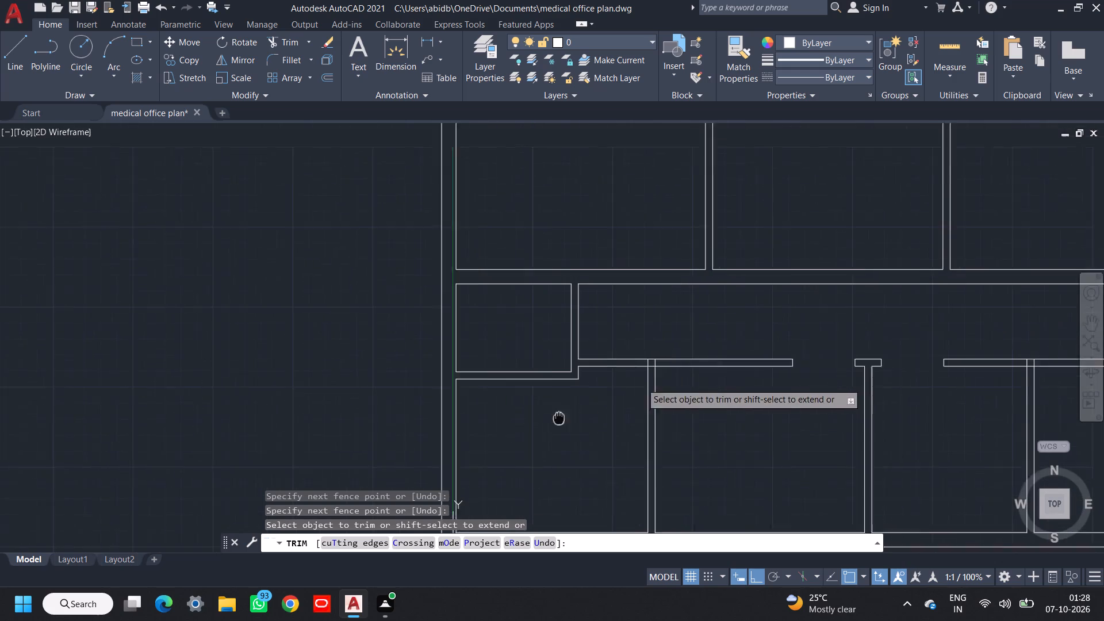
middle_click_drag(559, 417, 544, 423)
scroll(666, 374, "up", 3)
scroll(579, 358, "up", 2)
left_click(571, 345)
left_click(361, 338)
left_click_drag(474, 349, 474, 356)
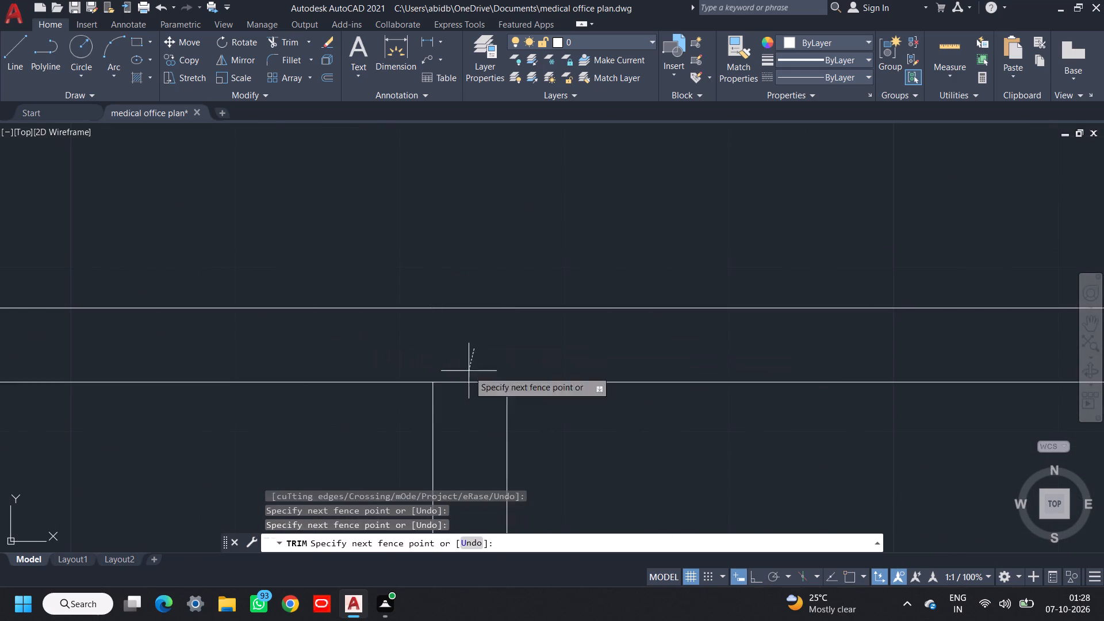
left_click(462, 398)
scroll(463, 400, "down", 3)
middle_click_drag(465, 400, 553, 371)
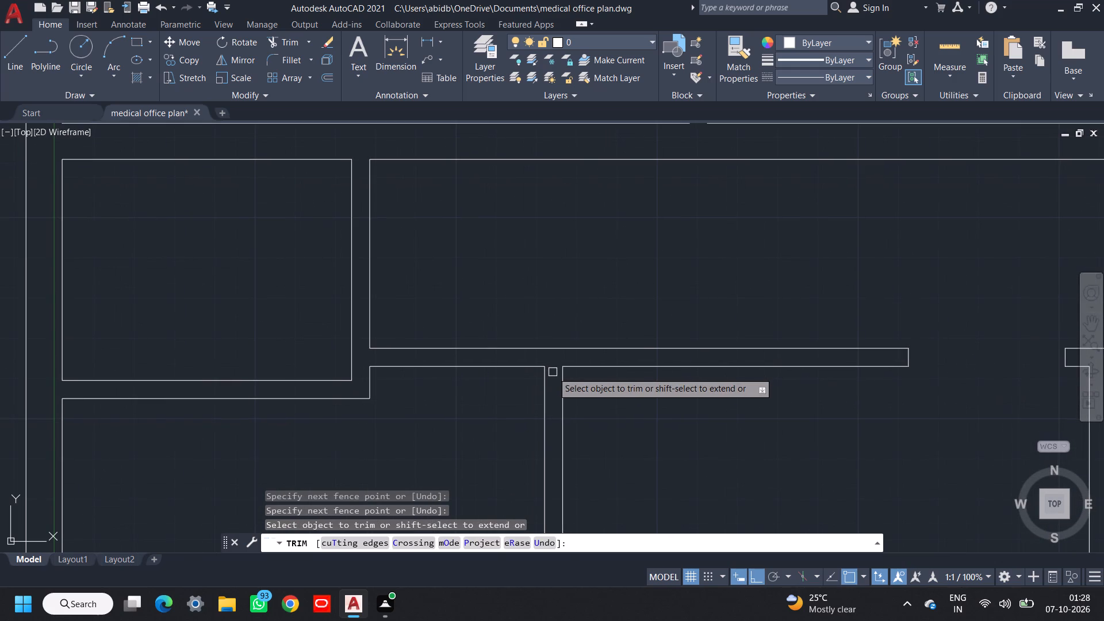
key("Escape")
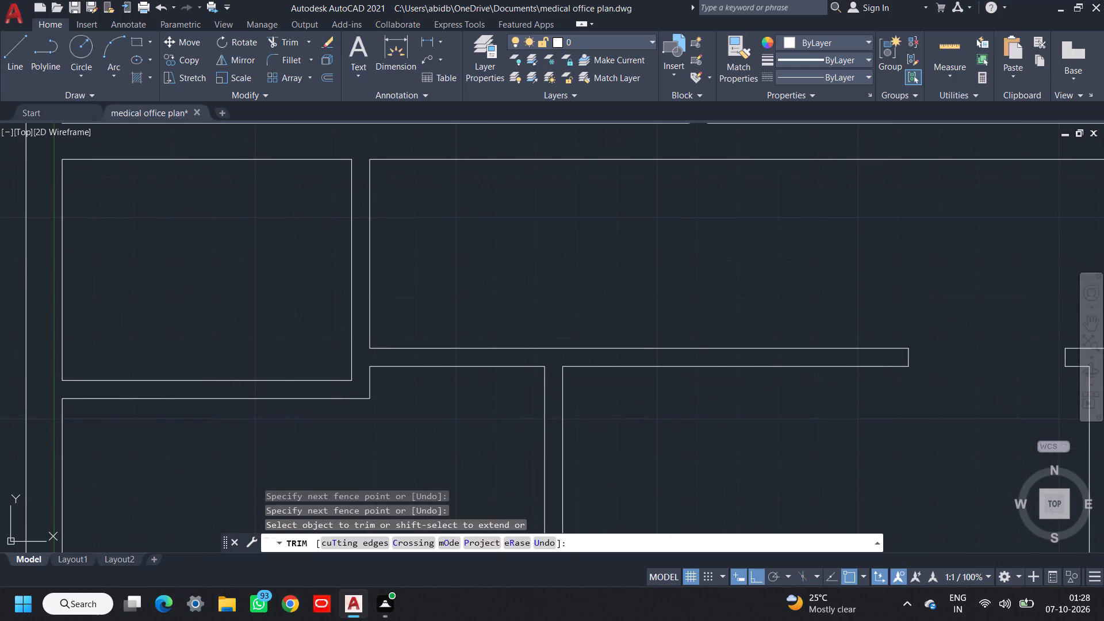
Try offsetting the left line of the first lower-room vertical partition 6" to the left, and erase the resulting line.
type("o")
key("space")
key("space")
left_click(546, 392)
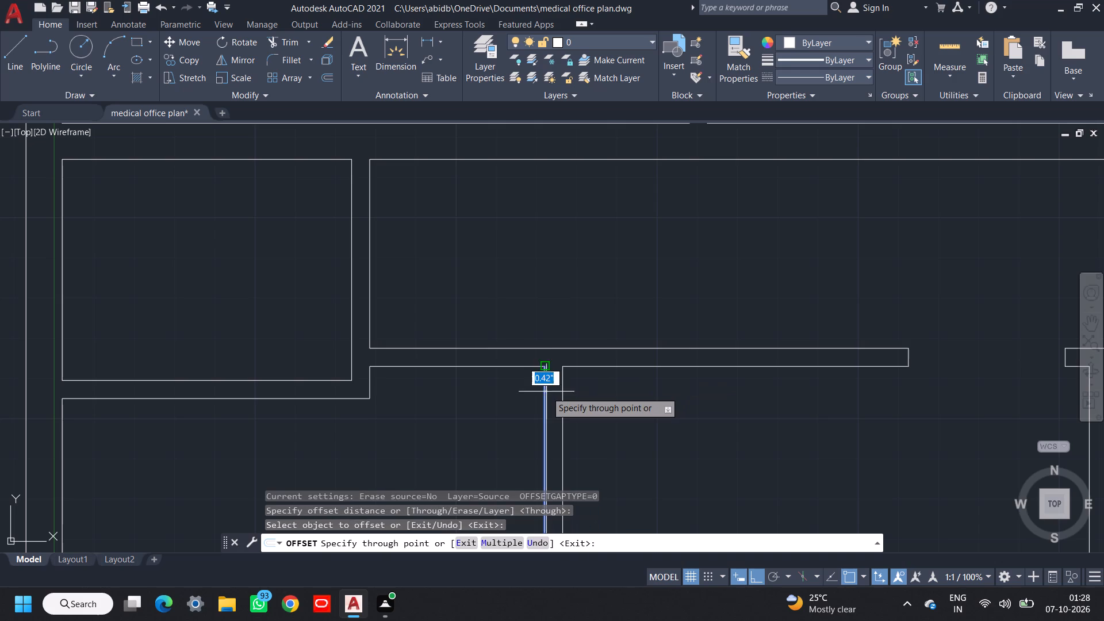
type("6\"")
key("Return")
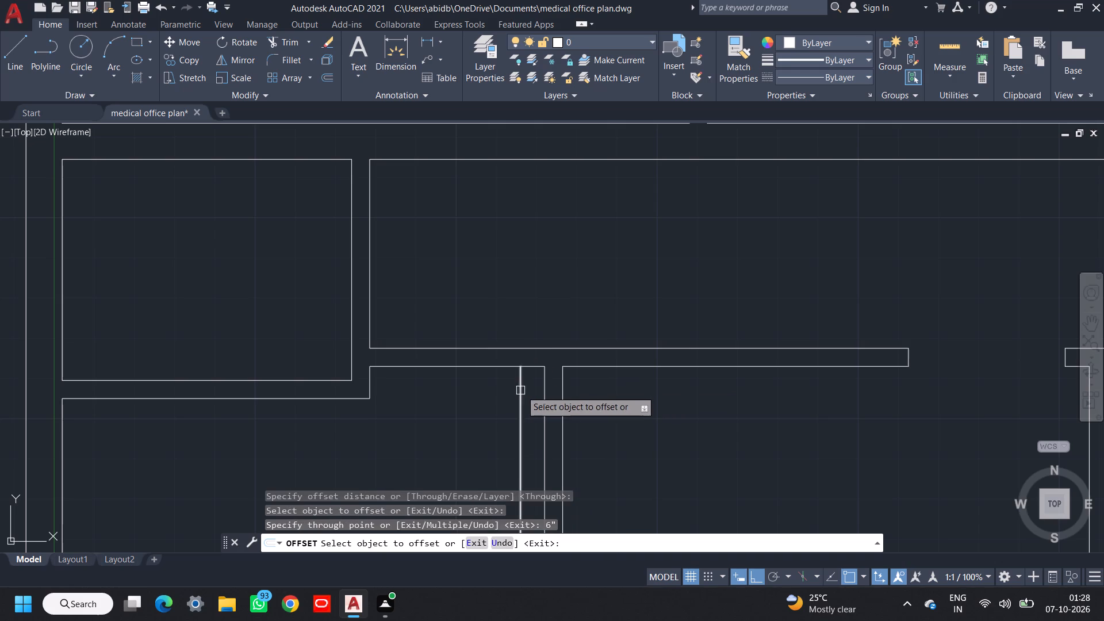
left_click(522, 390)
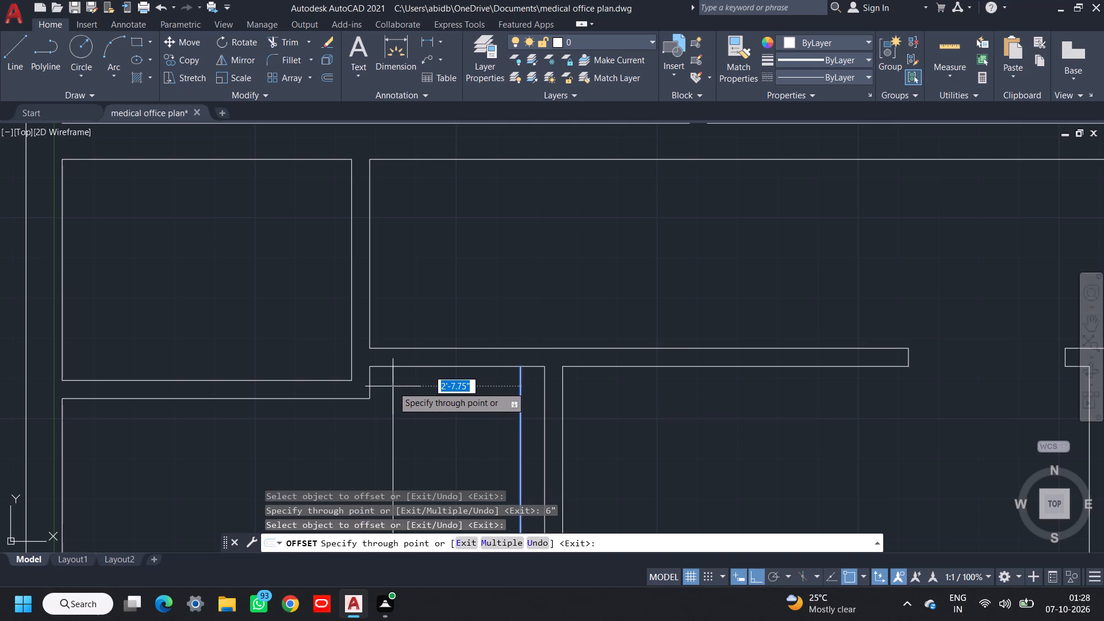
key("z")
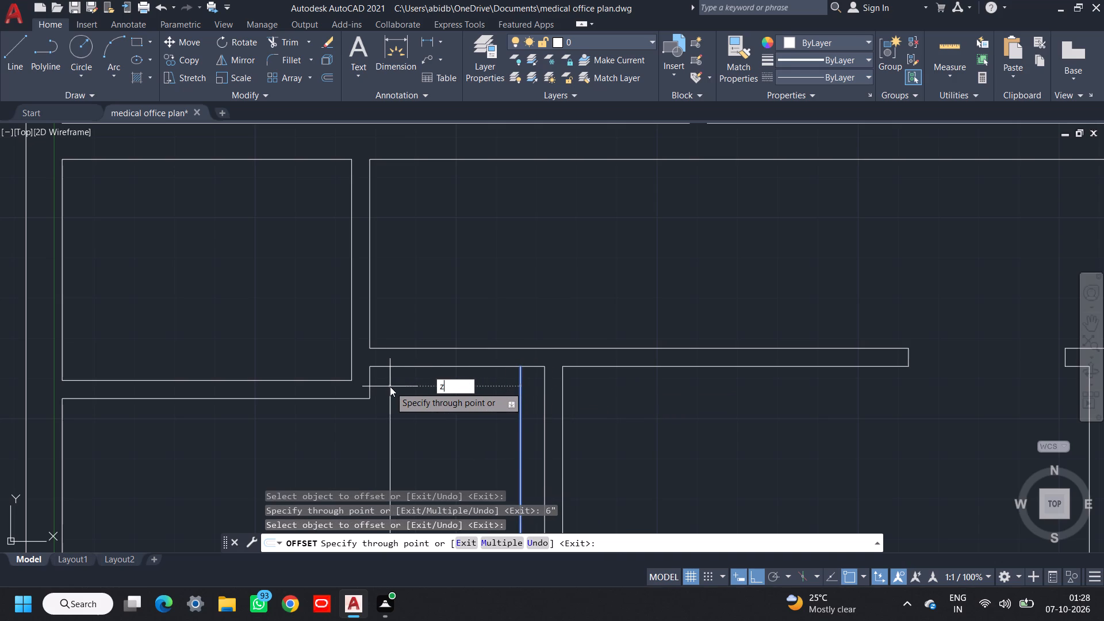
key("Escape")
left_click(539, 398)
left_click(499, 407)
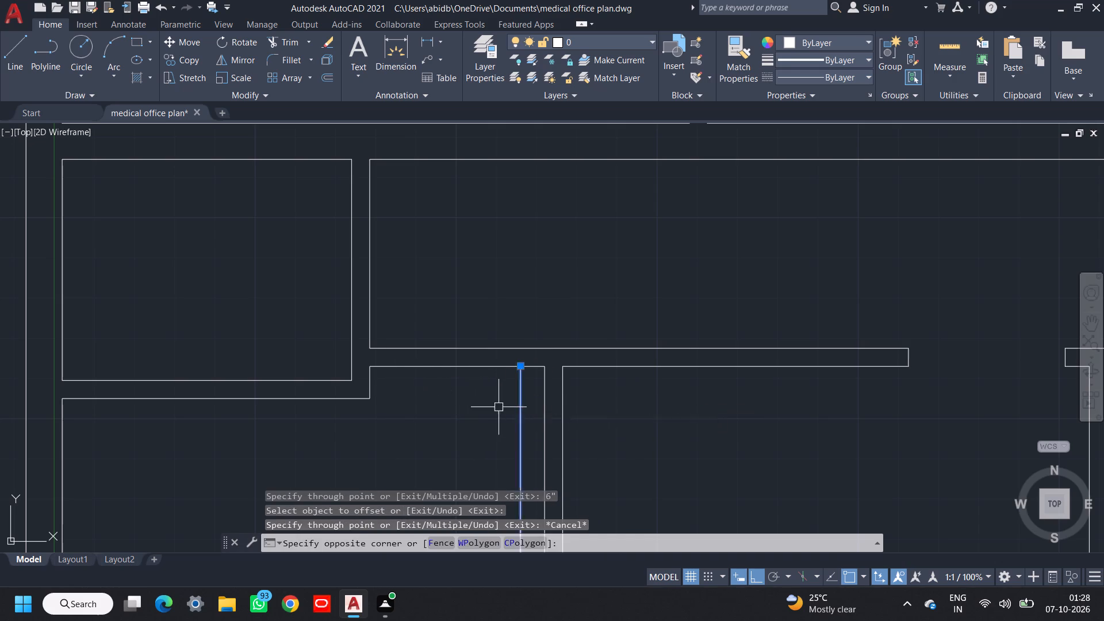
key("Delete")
Offset the first lower-room vertical partition's left line 4" to the left, and offset the new line a further 2'8" left.
type("o")
key("space")
key("space")
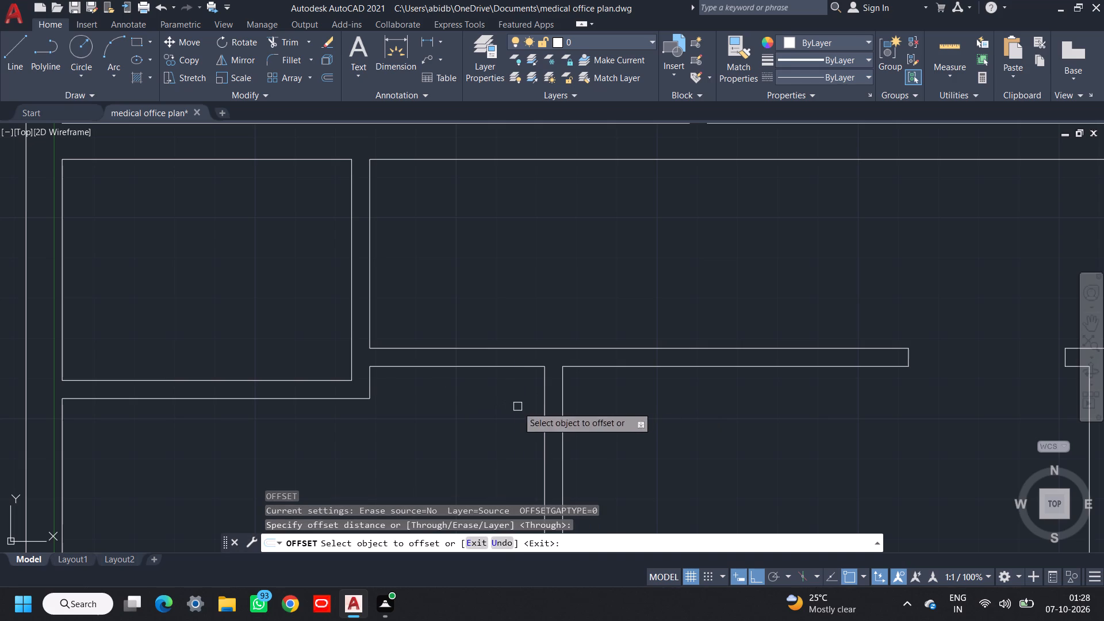
left_click(547, 390)
type("4\"")
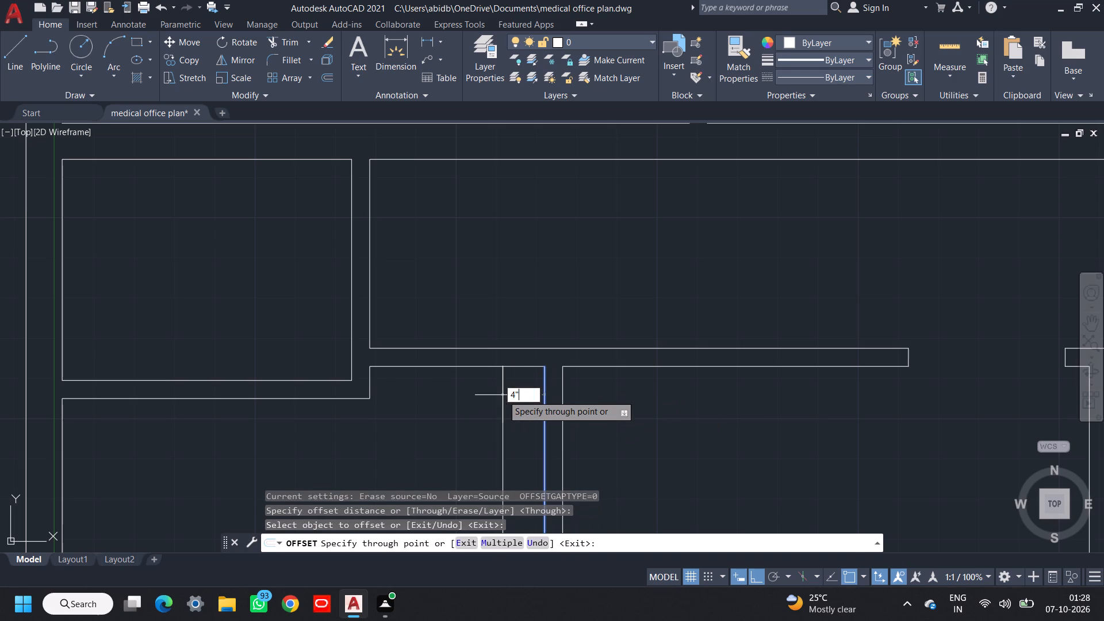
key("Return")
left_click(526, 389)
type("2'")
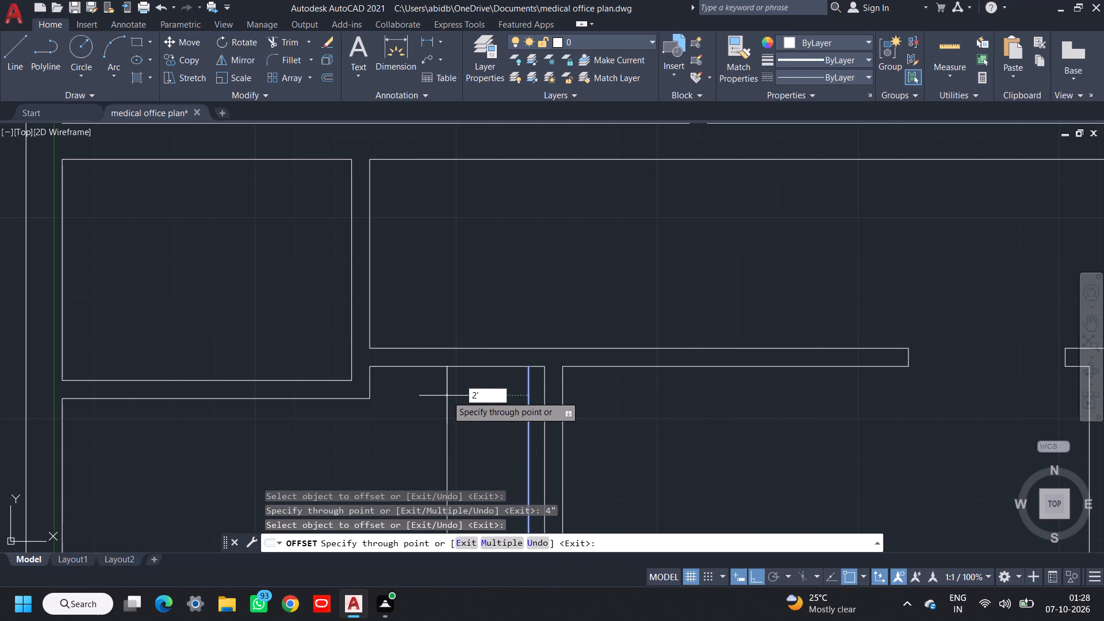
type("8\"")
key("Return")
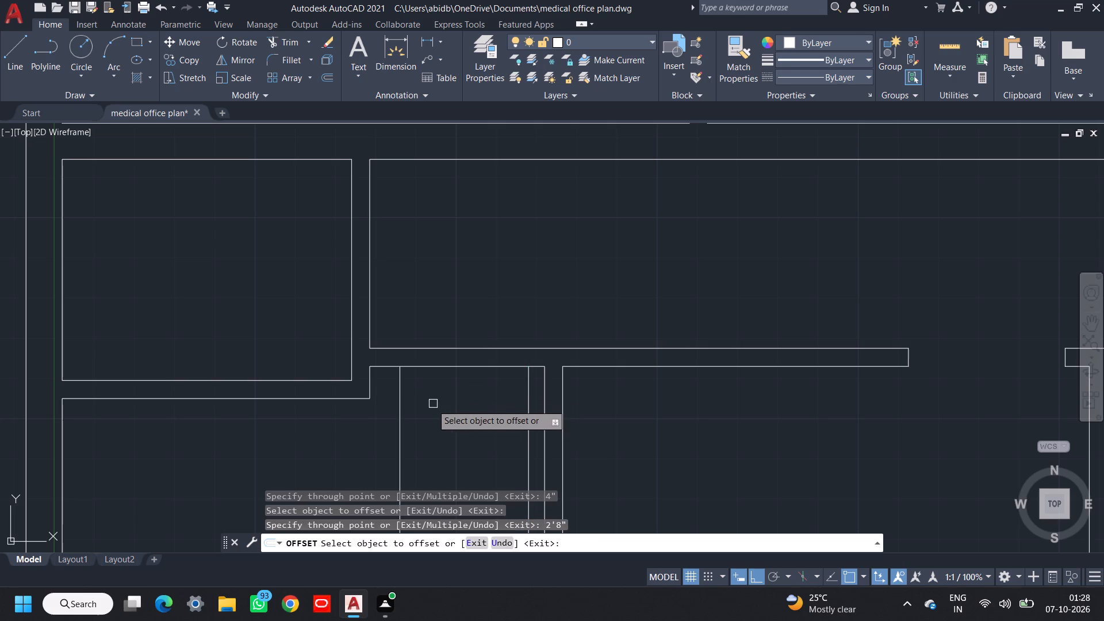
Offset the 2'8" line another 4" to the left to mark the door opening's far side.
middle_click_drag(418, 408, 419, 400)
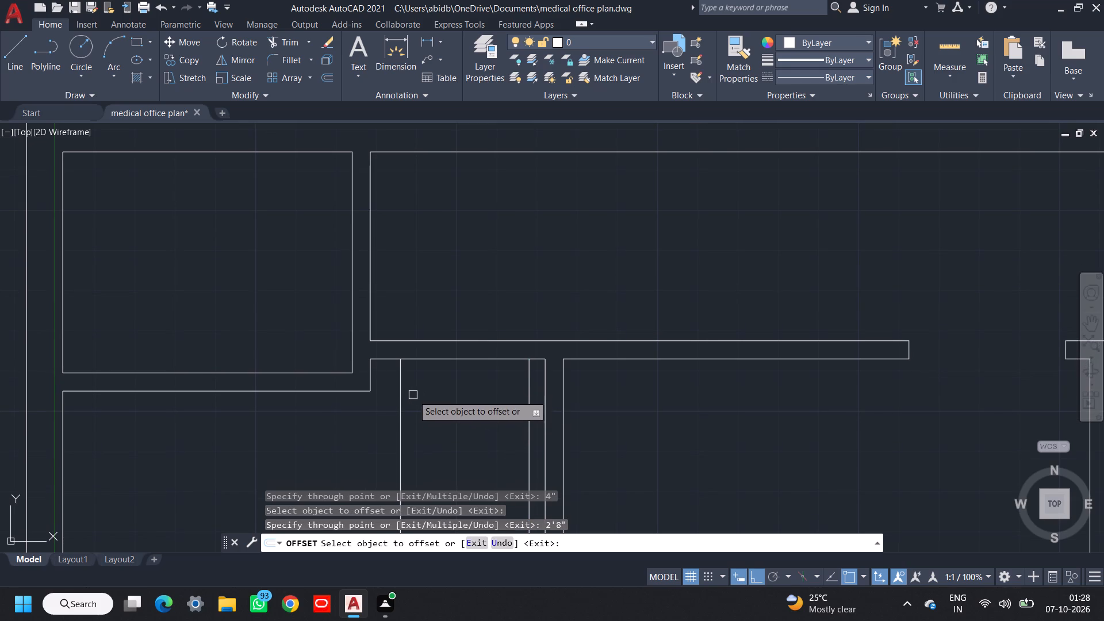
scroll(409, 393, "up", 3)
left_click(362, 367)
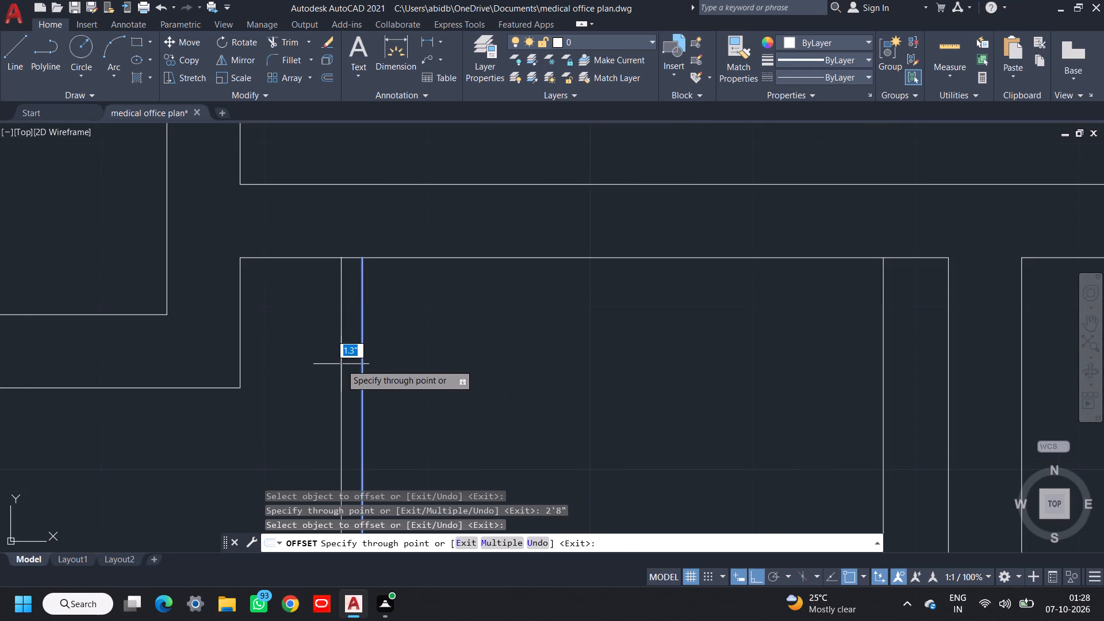
type("4\"")
key("Return")
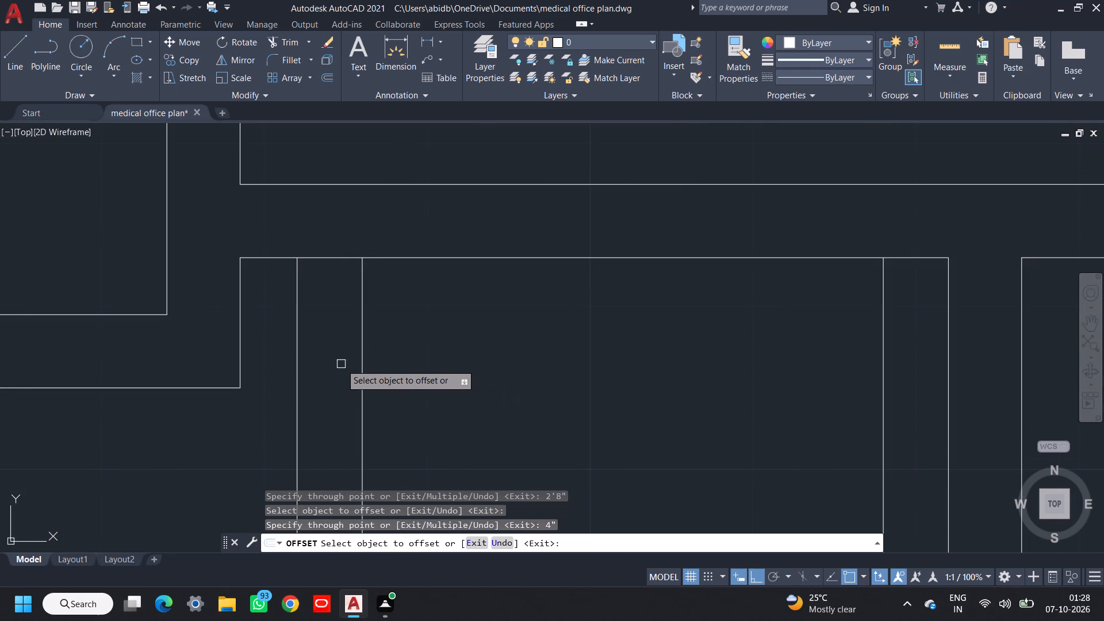
Extend the two outermost door opening lines up to the horizontal partition's upper line.
key("Escape")
type("ex")
key("space")
key("space")
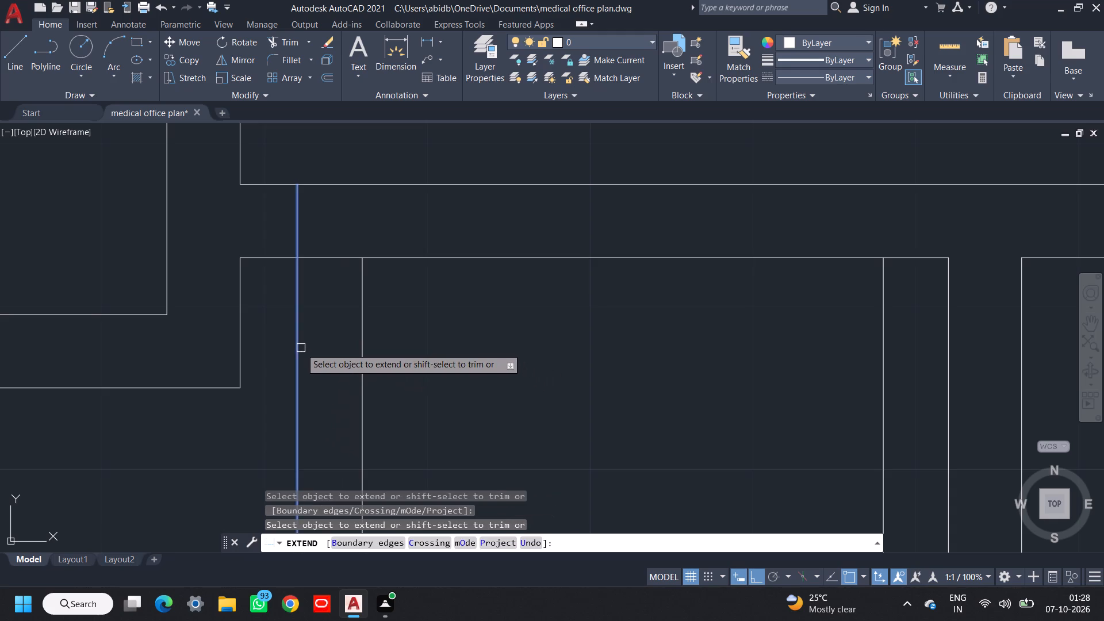
left_click(301, 348)
scroll(380, 333, "down", 1)
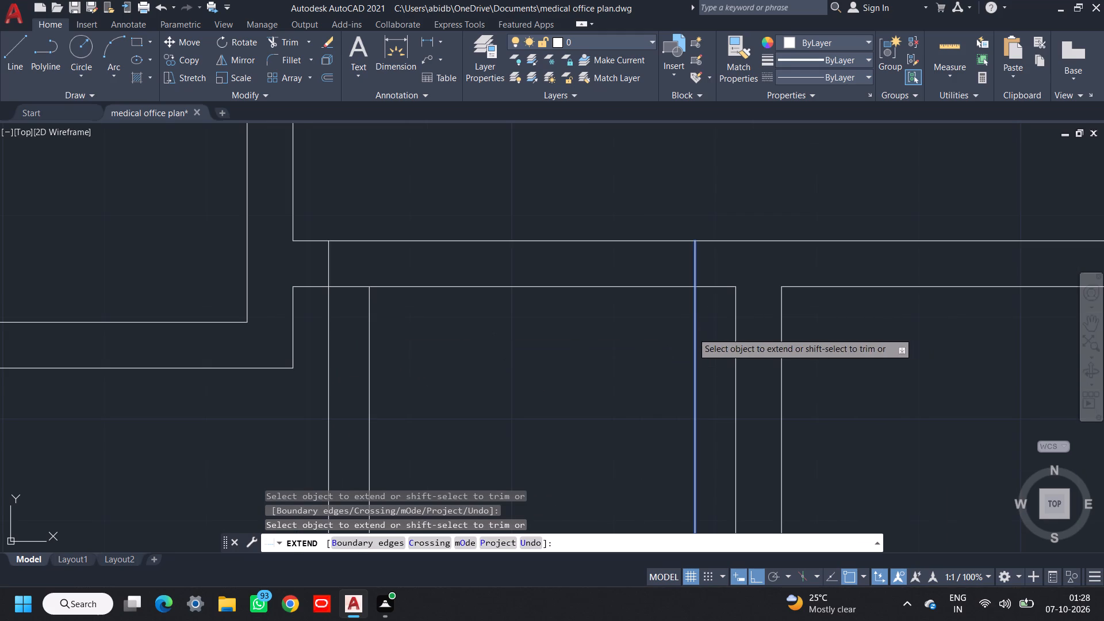
left_click(692, 332)
key("Escape")
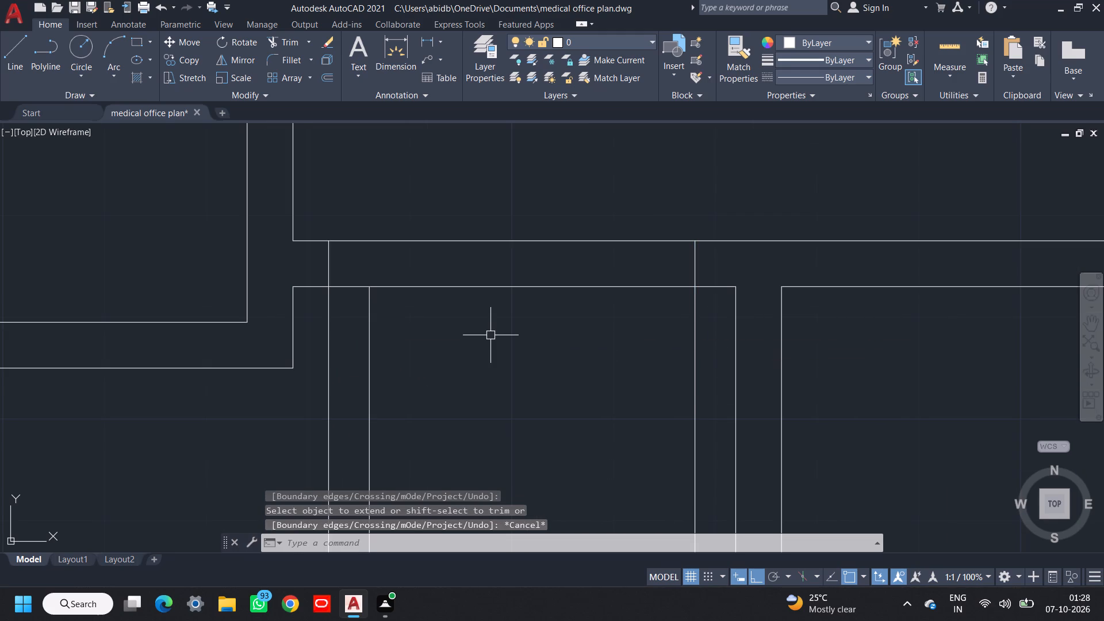
Trim the horizontal partition between the two jamb lines and remove the excess vertical lines to cut the doorway near the corridor's left end.
type("tr")
key("space")
key("space")
left_click(490, 208)
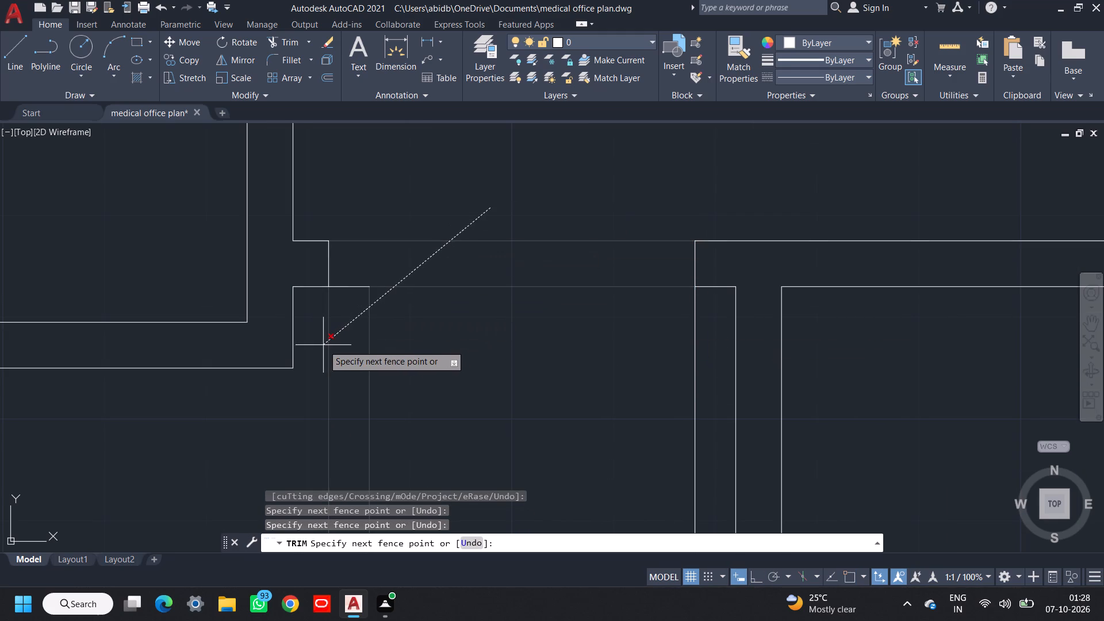
left_click(327, 344)
left_click(365, 270)
left_click(358, 300)
left_click(716, 349)
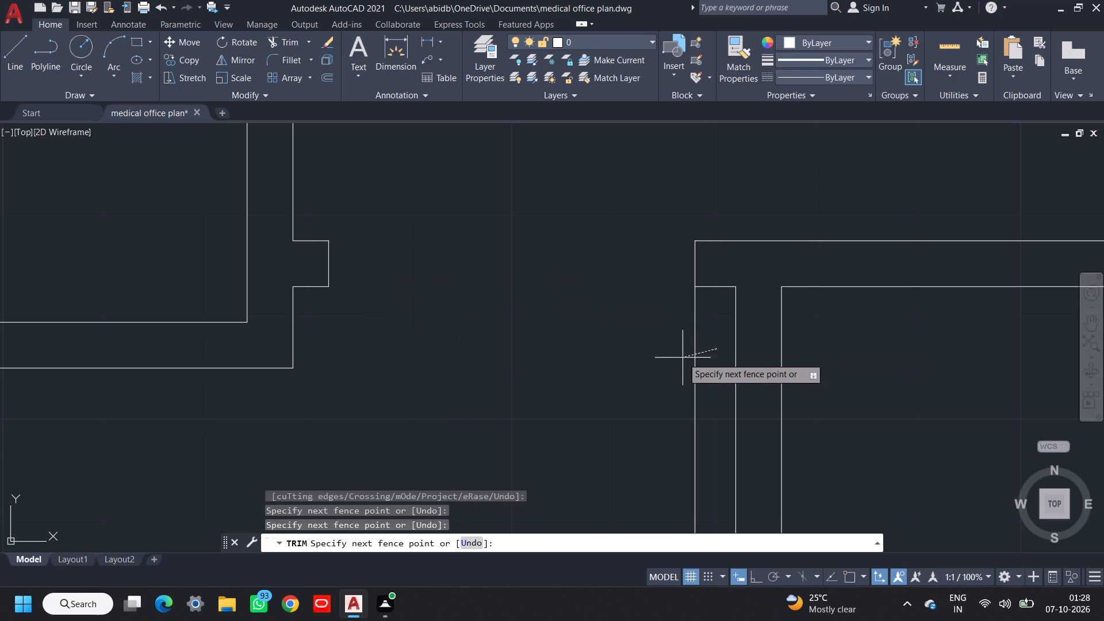
left_click(677, 360)
scroll(677, 360, "down", 3)
middle_click_drag(677, 360, 564, 347)
middle_click_drag(627, 352, 514, 409)
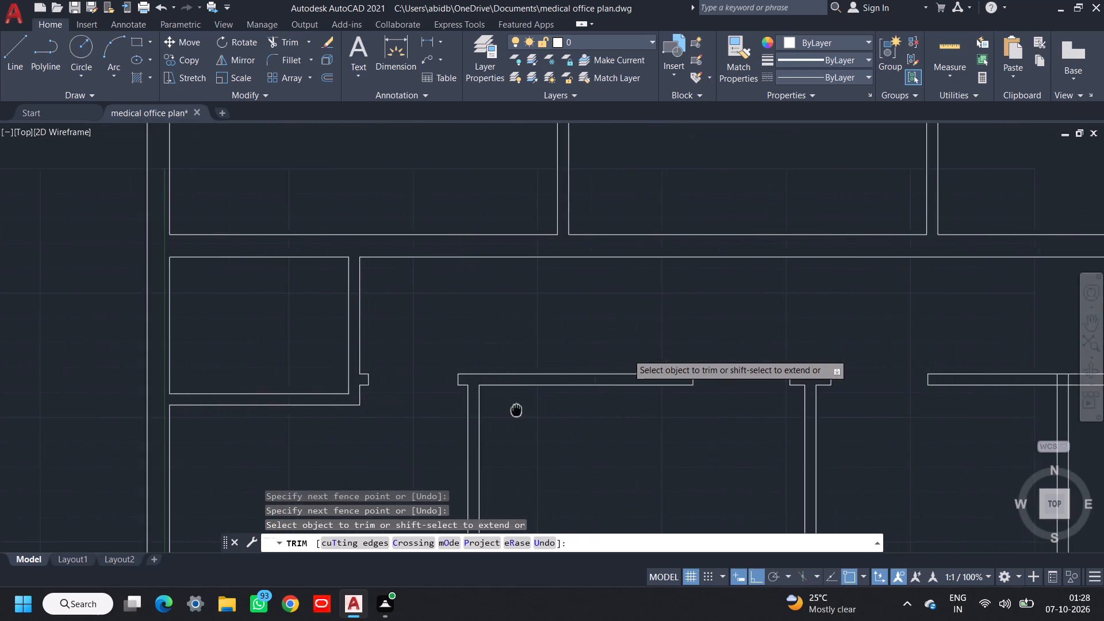
middle_click_drag(514, 409, 442, 406)
middle_click_drag(550, 400, 541, 373)
middle_click_drag(515, 366, 576, 371)
key("Escape")
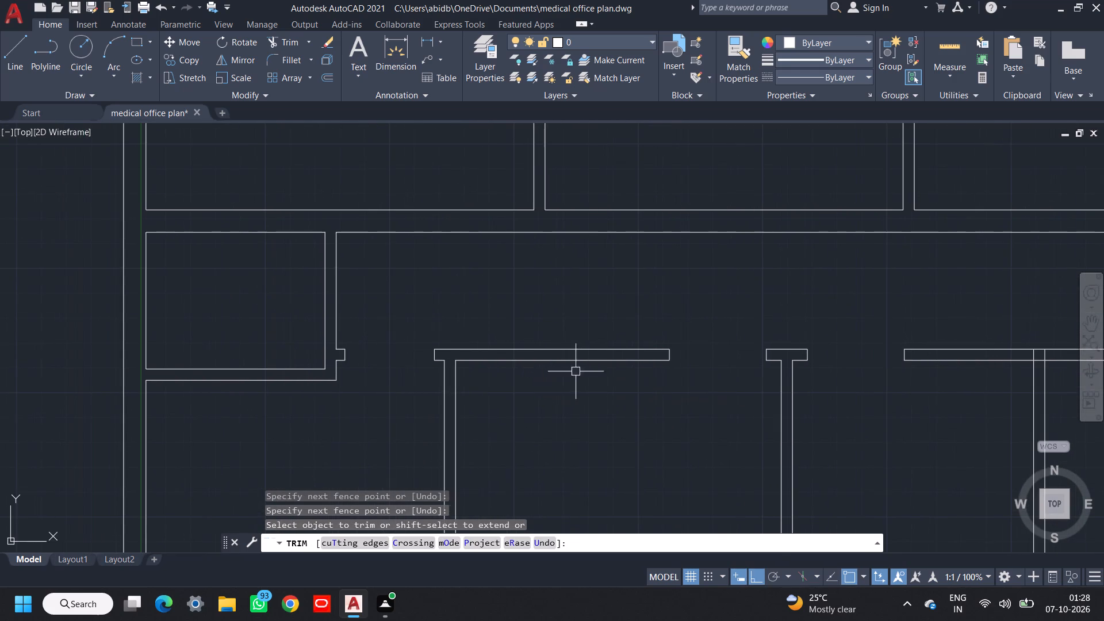
Offset the corridor's upper wall line 4" down beside the small left room, and offset the new line a further 2'8" down.
middle_click_drag(432, 358, 480, 371)
key("o")
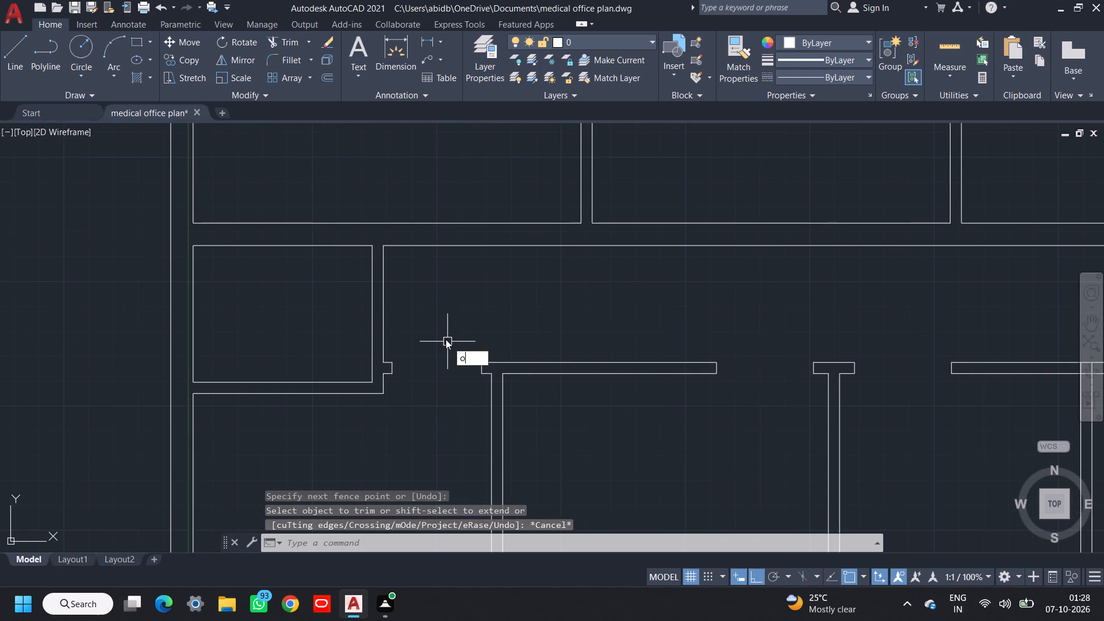
key("space")
key("space")
scroll(409, 259, "up", 2)
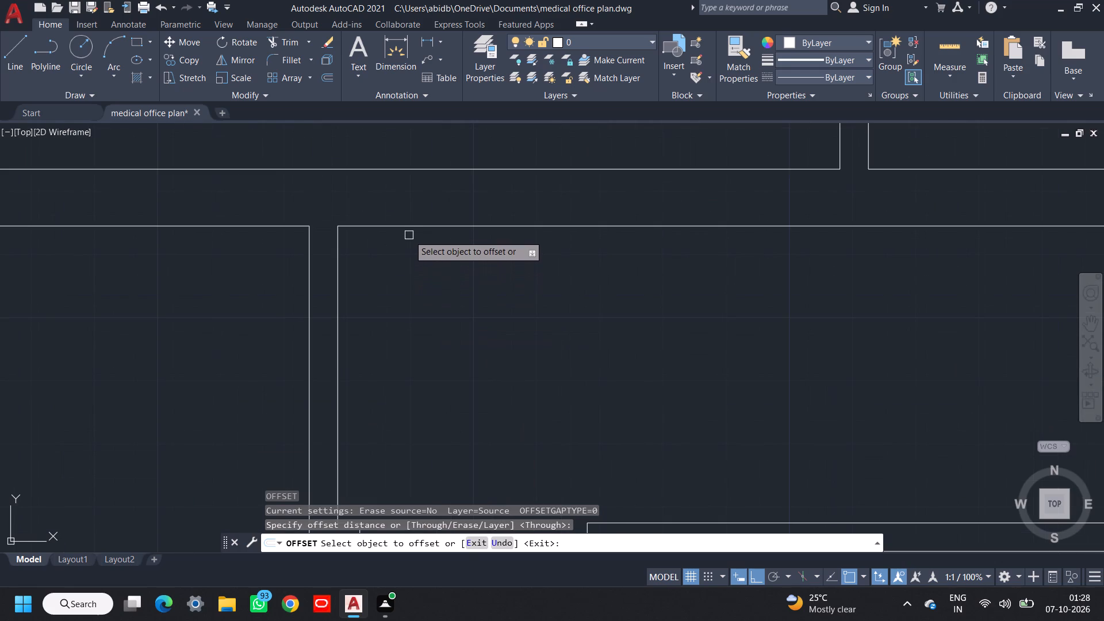
left_click(409, 229)
key("4")
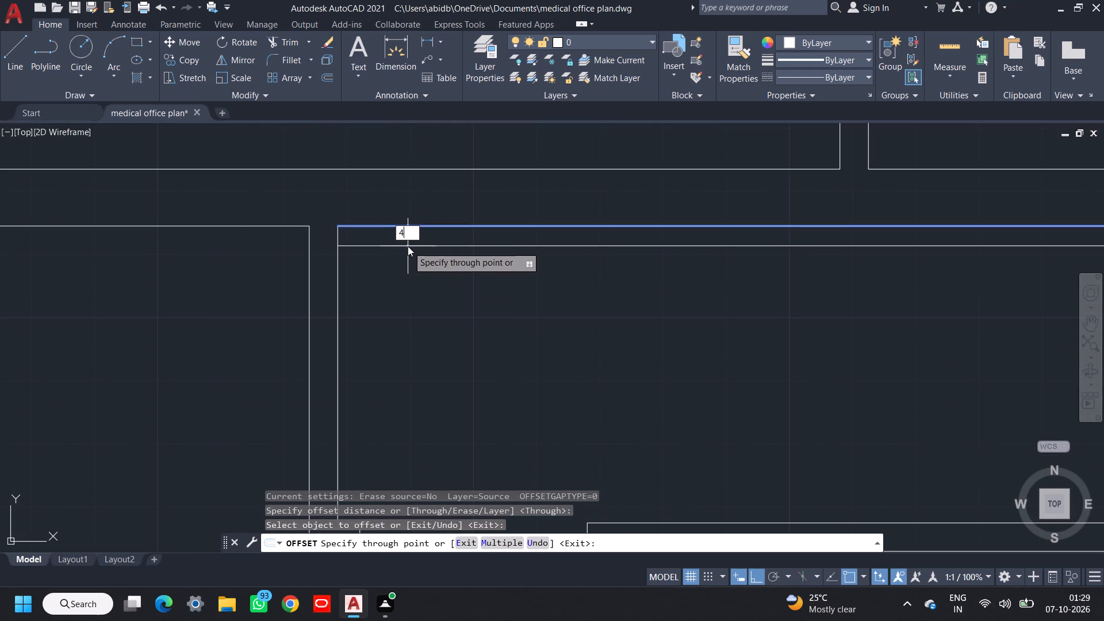
key("shift+quotedbl")
key("Return")
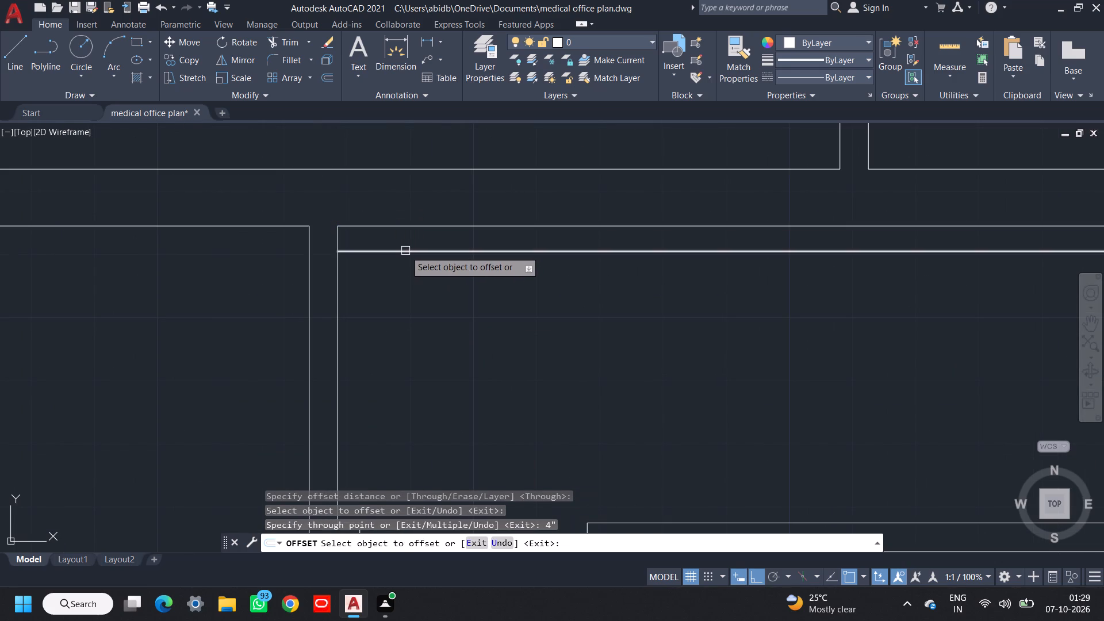
left_click(405, 251)
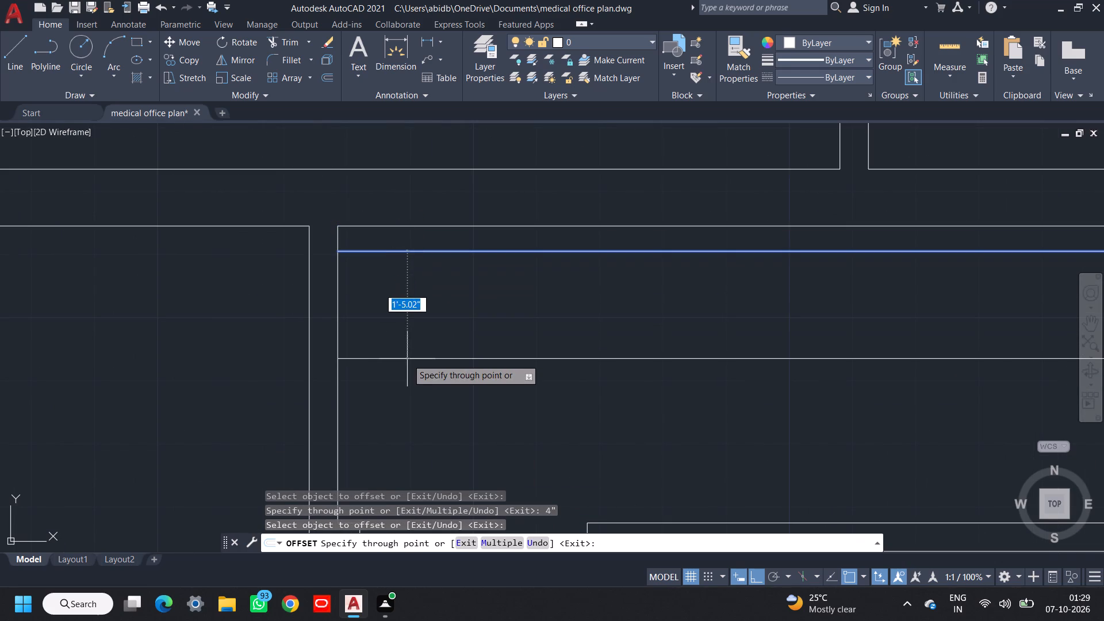
scroll(407, 359, "down", 1)
middle_click_drag(407, 359, 392, 324)
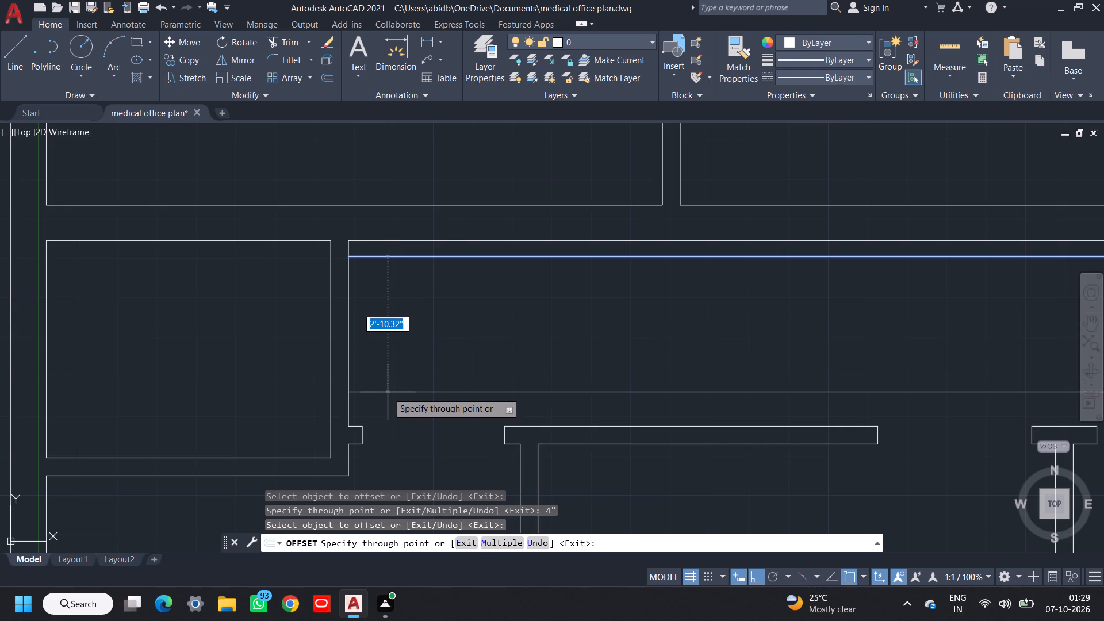
type("2'")
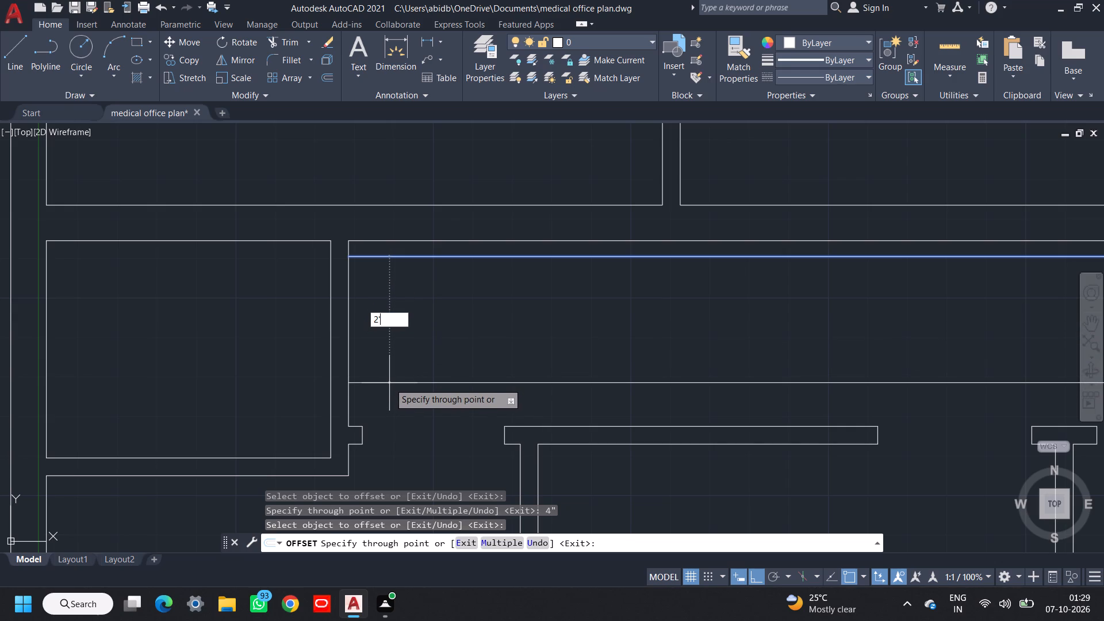
type("8\"")
key("Return")
key("Escape")
Extend both new horizontal lines left through the small room's right-hand partition to its inner line.
type("ex")
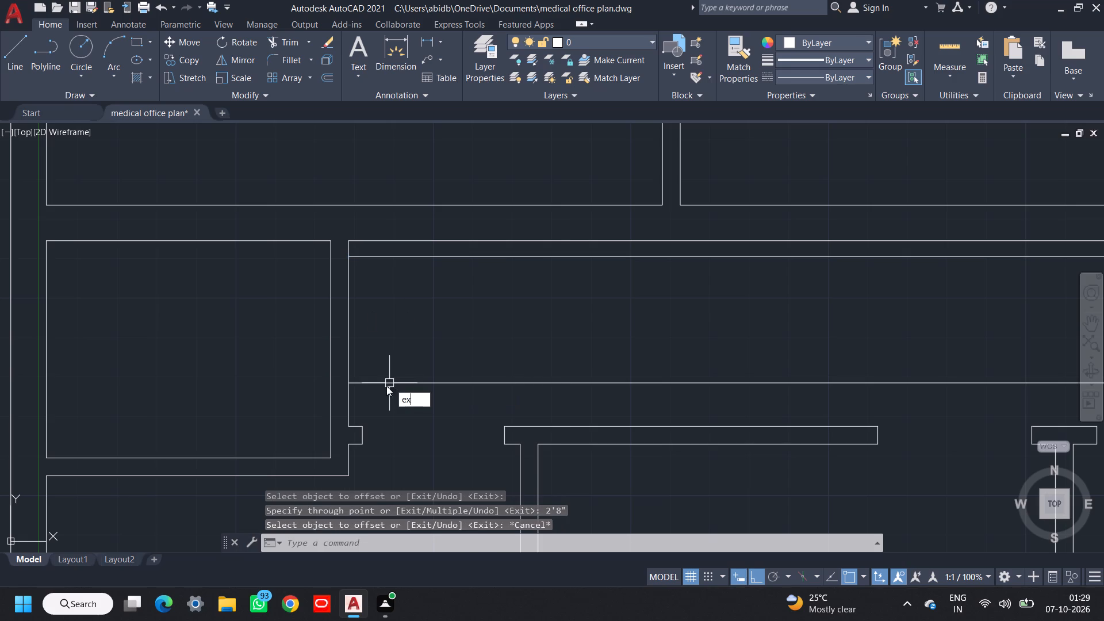
key("space")
key("space")
left_click(379, 423)
left_click(377, 254)
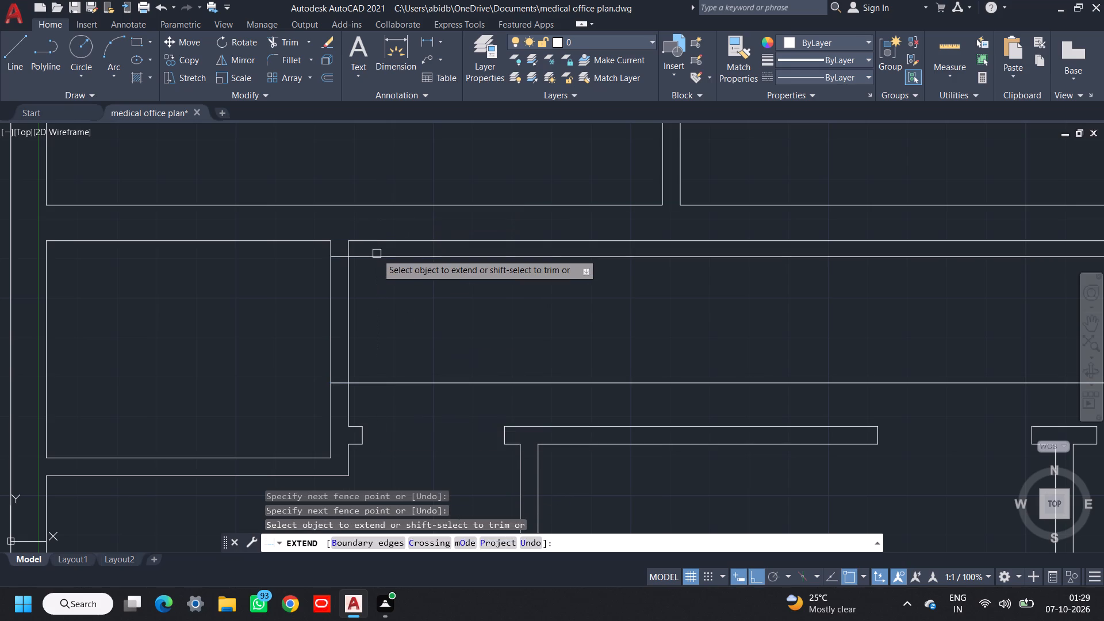
key("Escape")
key("Escape")
Trim the small room's right-hand partition between the two lines, and trim their excess lengths along the corridor to form the door opening.
type("tr")
key("space")
key("space")
left_click(413, 292)
left_click(262, 313)
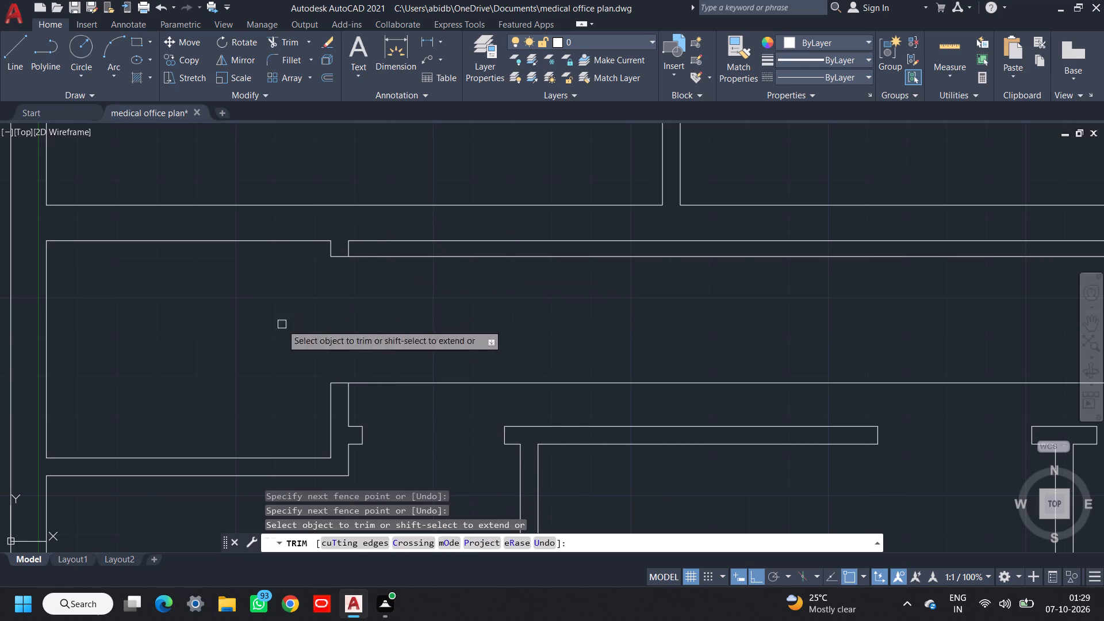
left_click(425, 458)
left_click(416, 251)
middle_click_drag(428, 351, 394, 338)
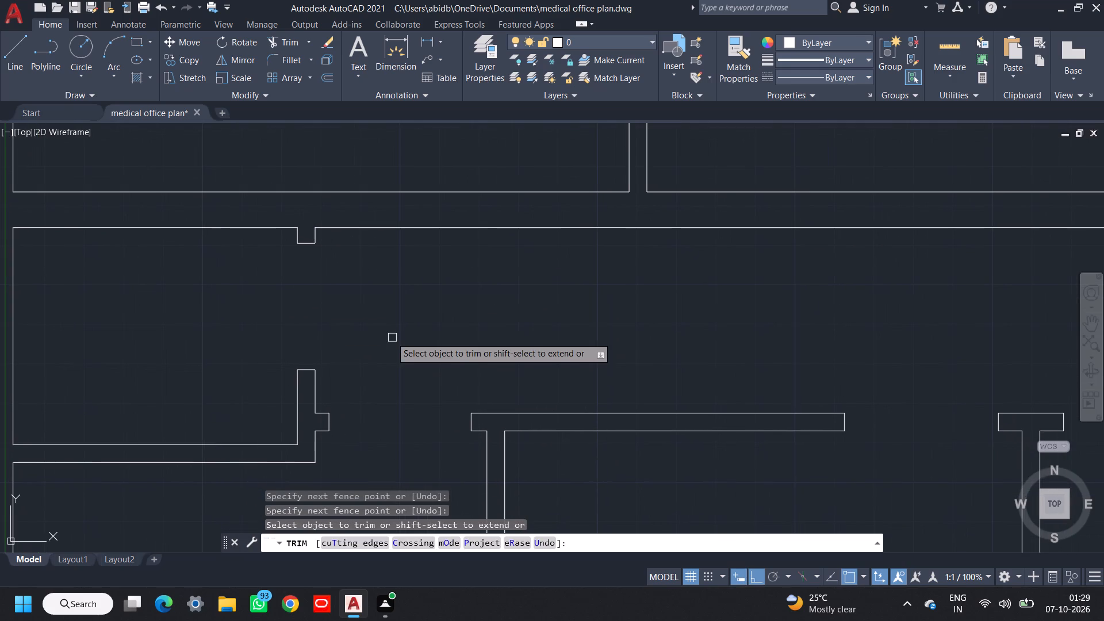
middle_click_drag(388, 367, 426, 346)
key("Escape")
Offset the lower jamb line of the small room's door opening 3" down.
key("o")
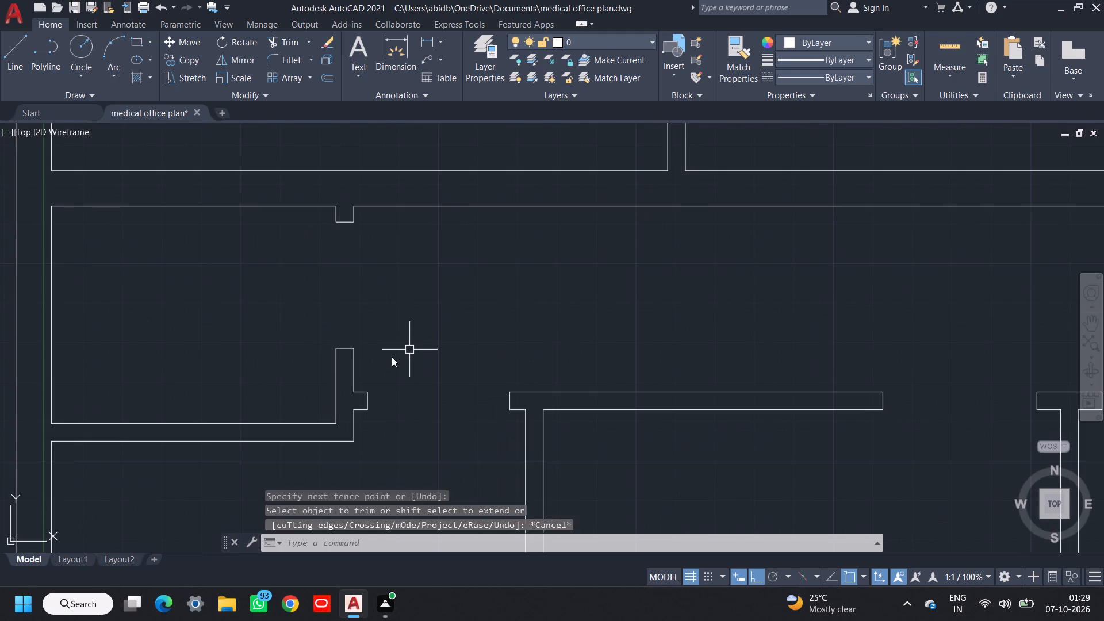
key("space")
key("space")
scroll(355, 363, "up", 2)
left_click(320, 328)
type("3\"")
key("Return")
key("space")
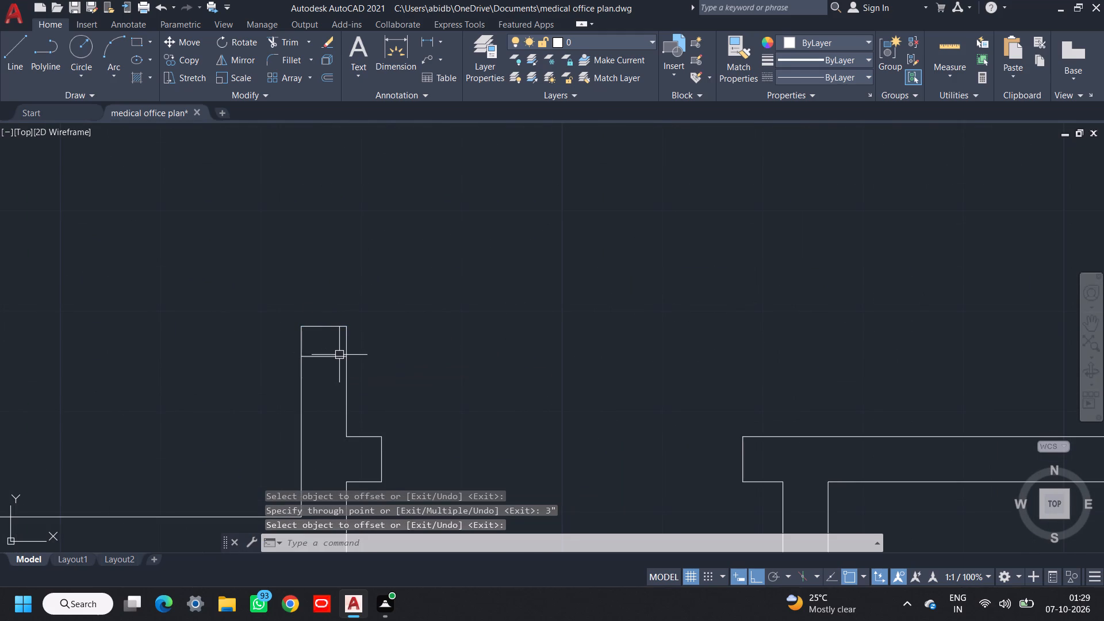
Trim the partition stub back to the 3" offset line, and remove the leftover old jamb line.
type("tr")
key("space")
key("space")
left_click(389, 349)
left_click(288, 337)
left_click(338, 287)
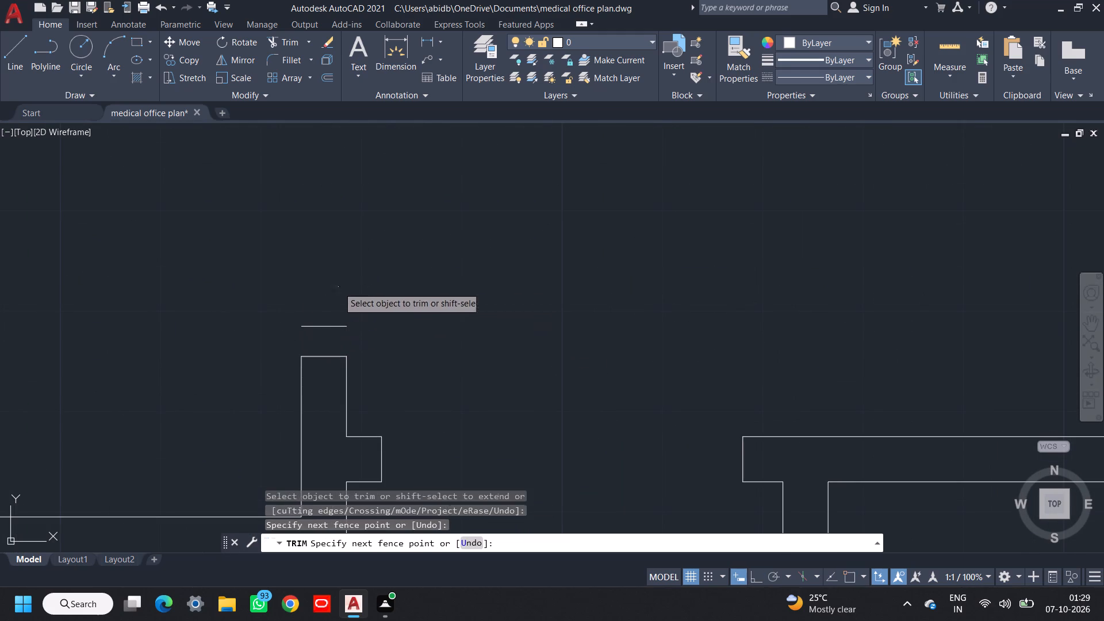
left_click(304, 336)
scroll(380, 321, "down", 3)
middle_click_drag(451, 315, 435, 336)
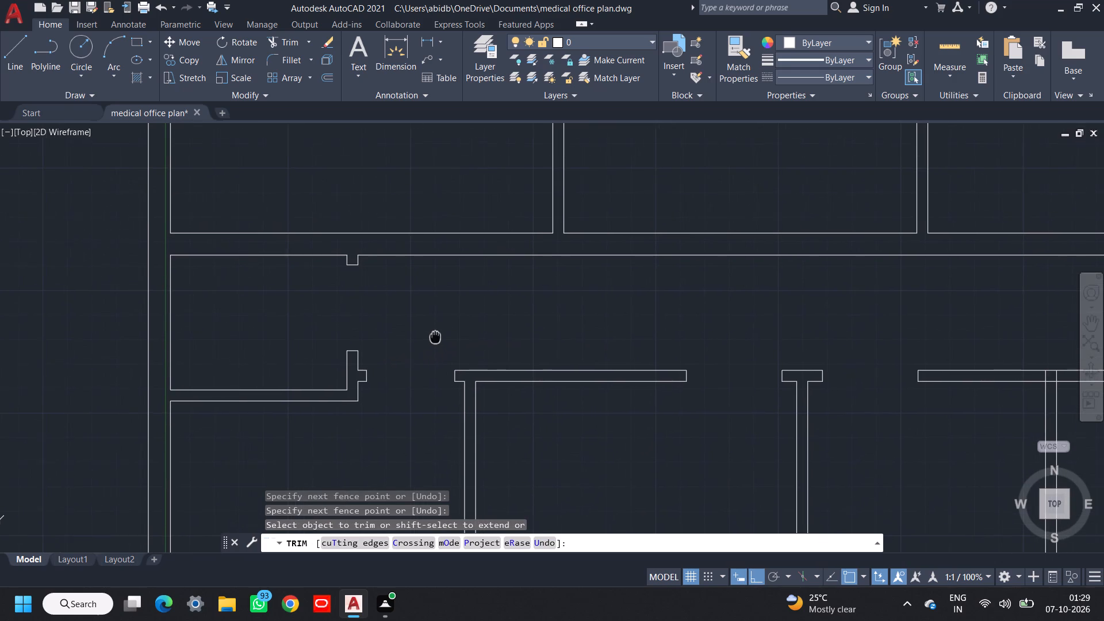
middle_click_drag(435, 336, 435, 336)
middle_click_drag(362, 334, 379, 311)
key("space")
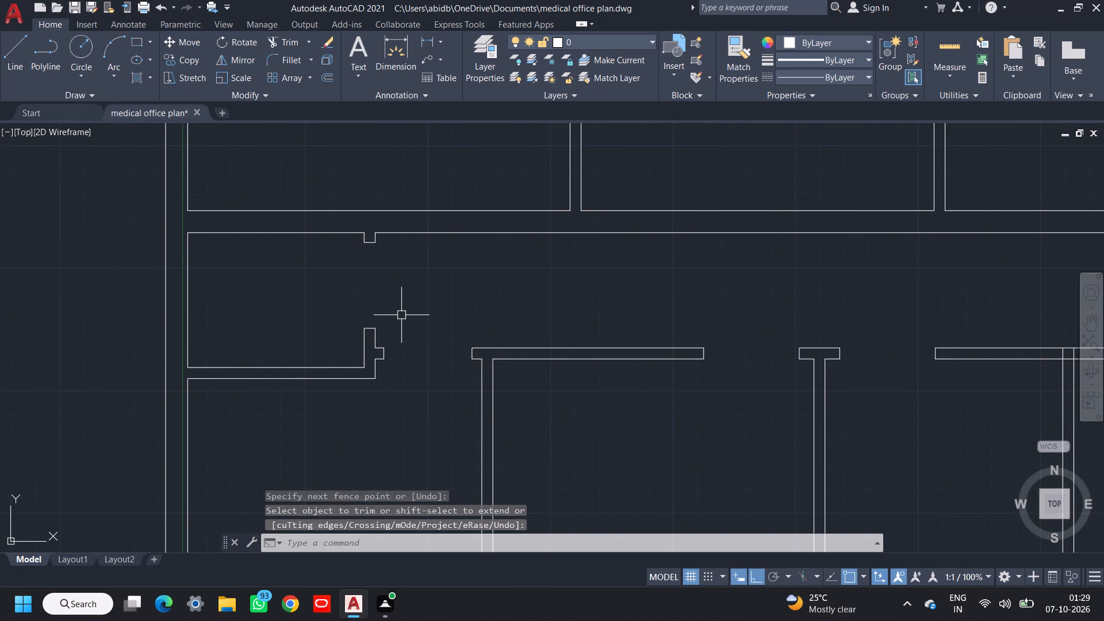
Offset the left line of the first vertical partition between the upper rooms 4" to the left.
scroll(407, 314, "down", 1)
middle_click_drag(550, 310, 507, 355)
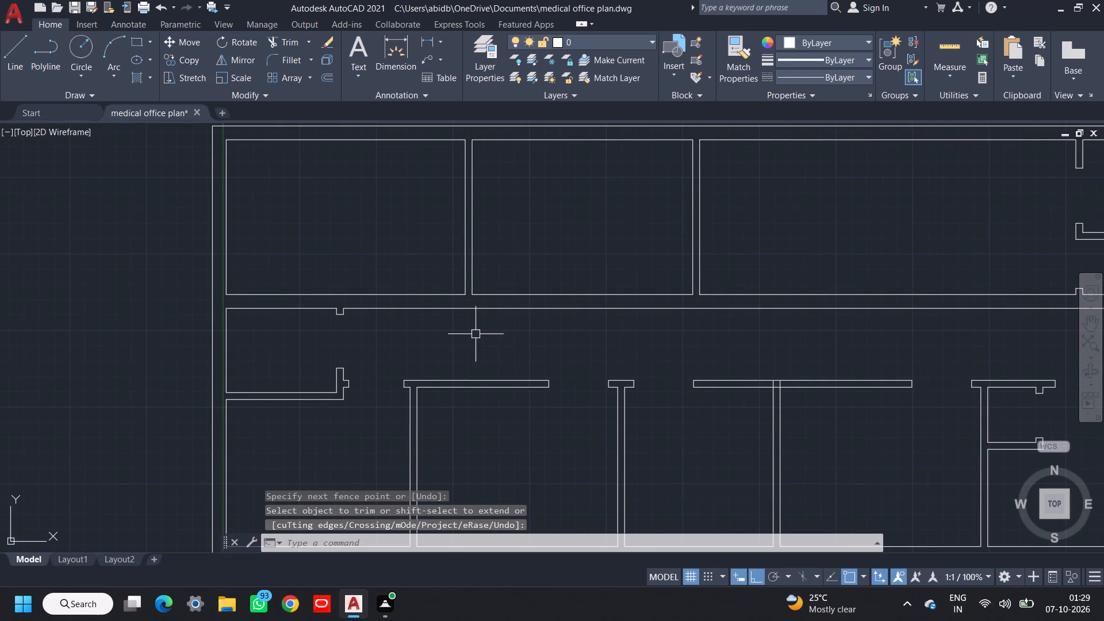
middle_click_drag(475, 334, 473, 351)
type("o")
key("space")
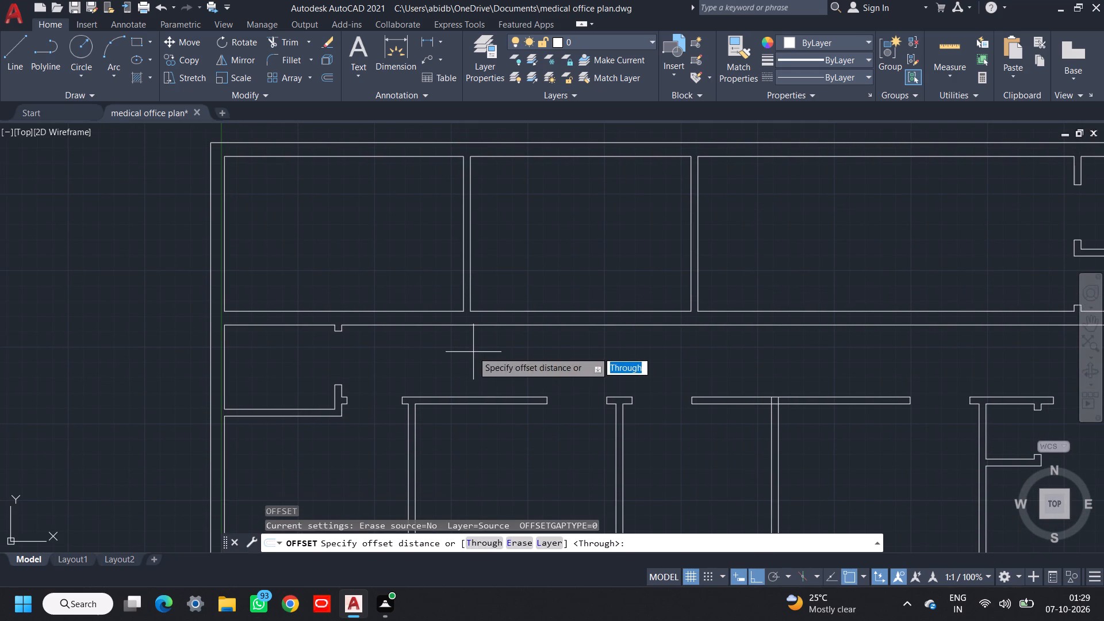
key("space")
scroll(459, 310, "up", 2)
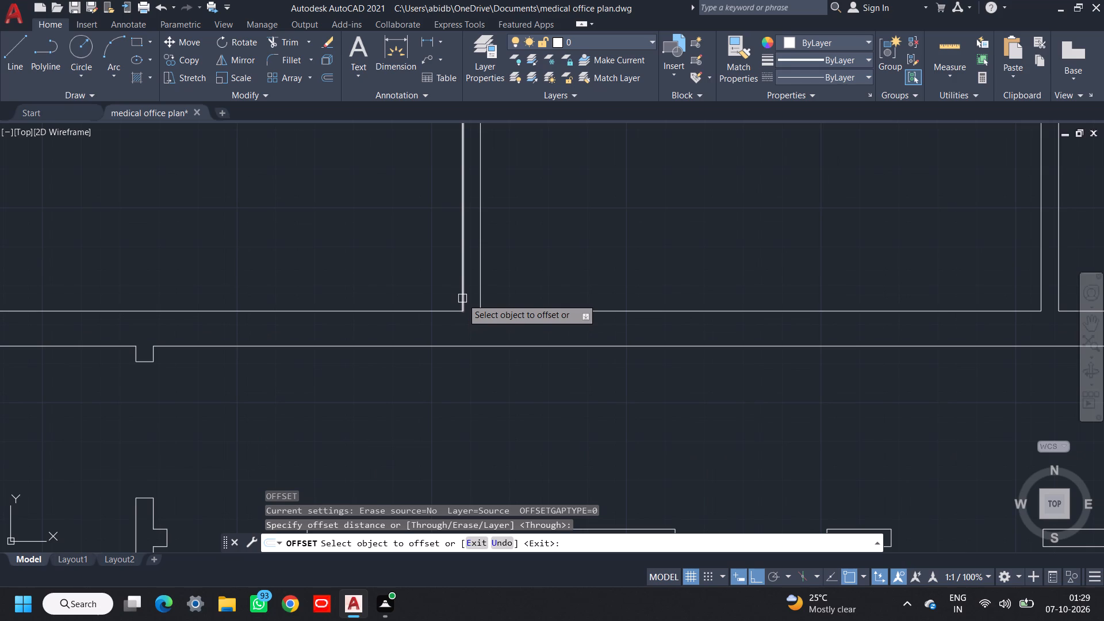
left_click(459, 289)
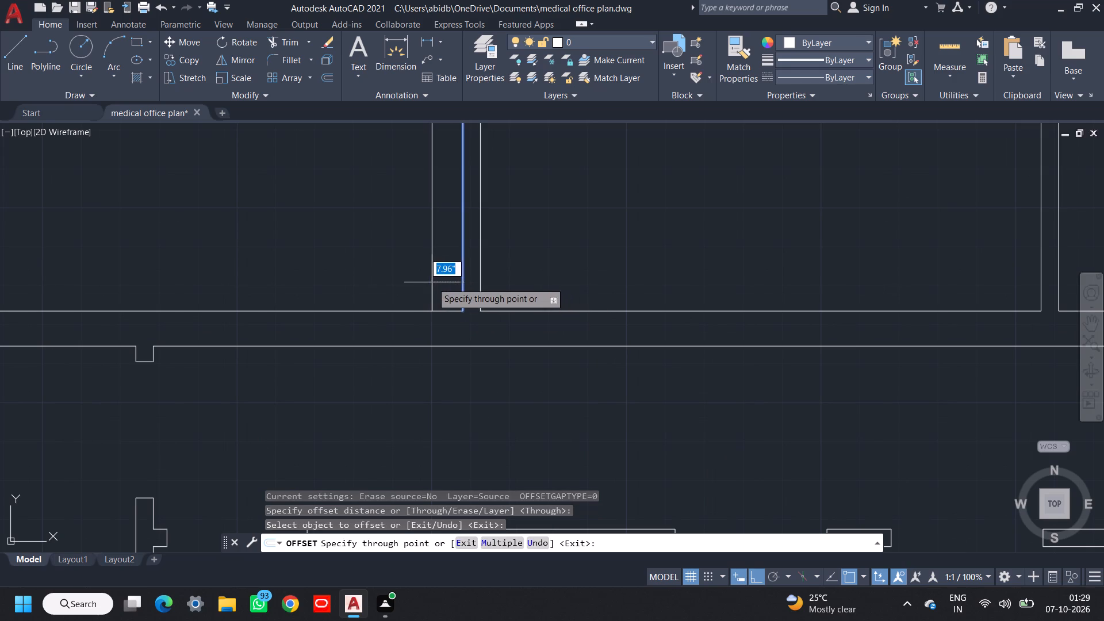
type("4\"")
key("Return")
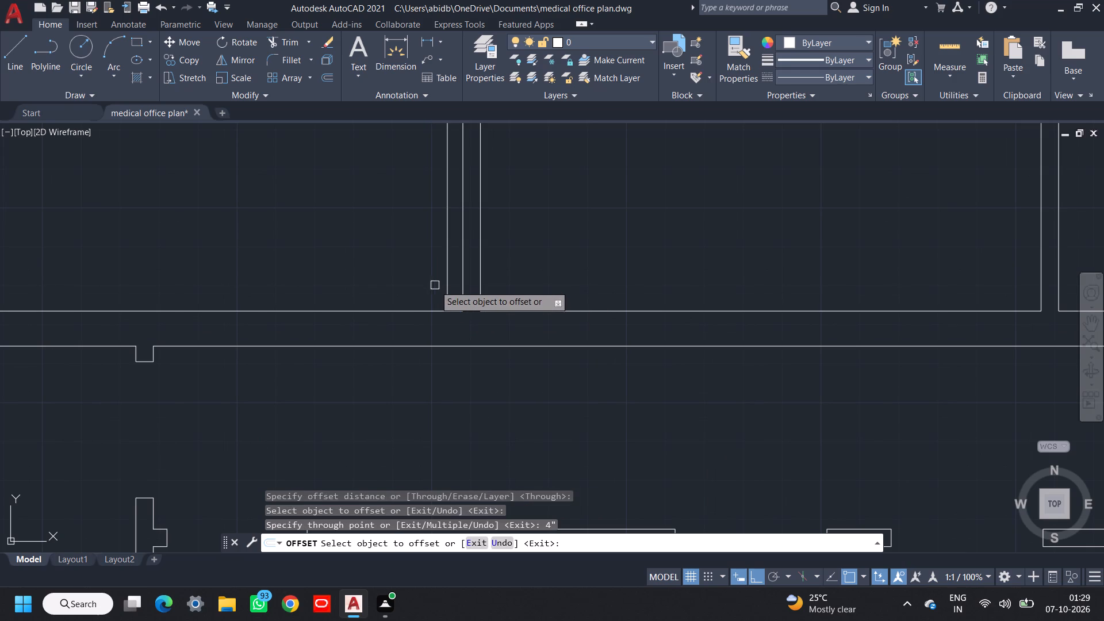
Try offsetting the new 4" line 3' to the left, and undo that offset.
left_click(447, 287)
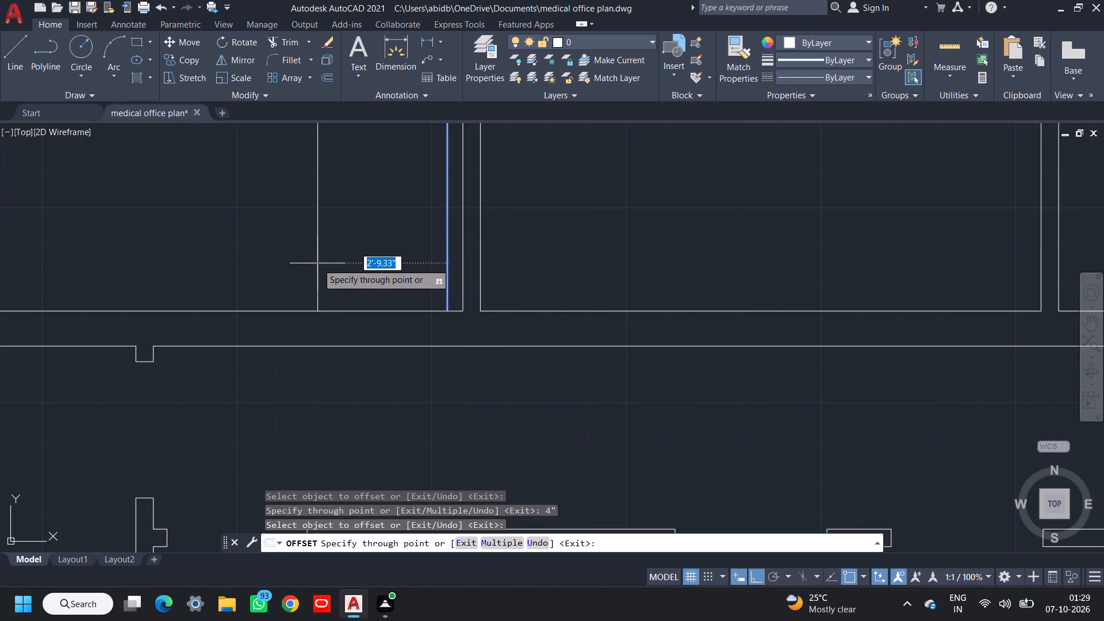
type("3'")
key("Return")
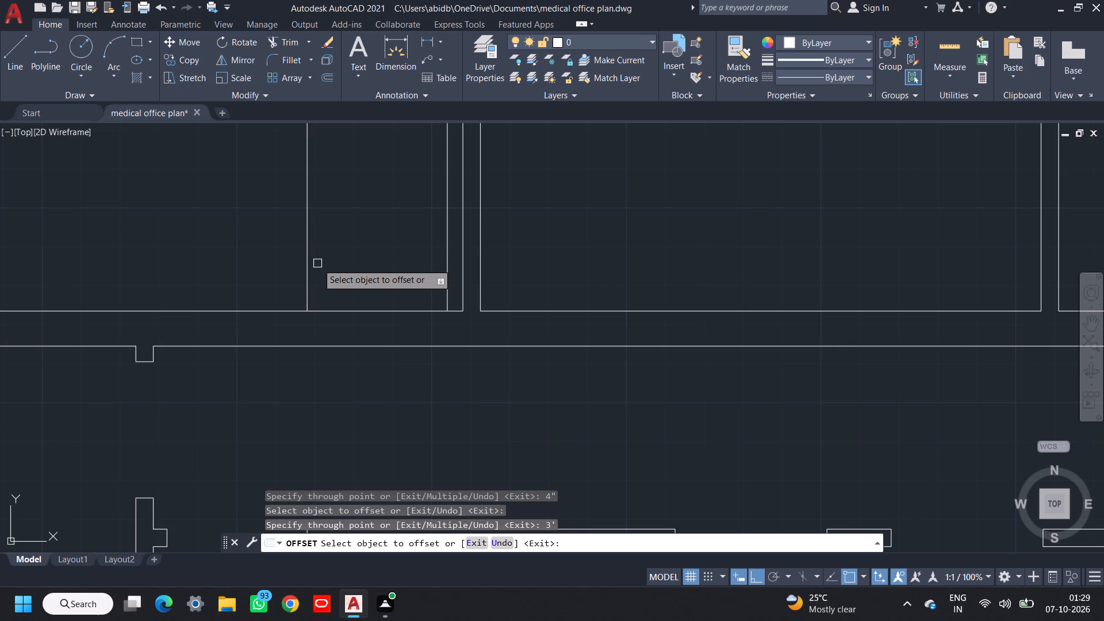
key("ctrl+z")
Offset the 4" line 3'3" to the left to mark the first upper room's door opening.
left_click(447, 258)
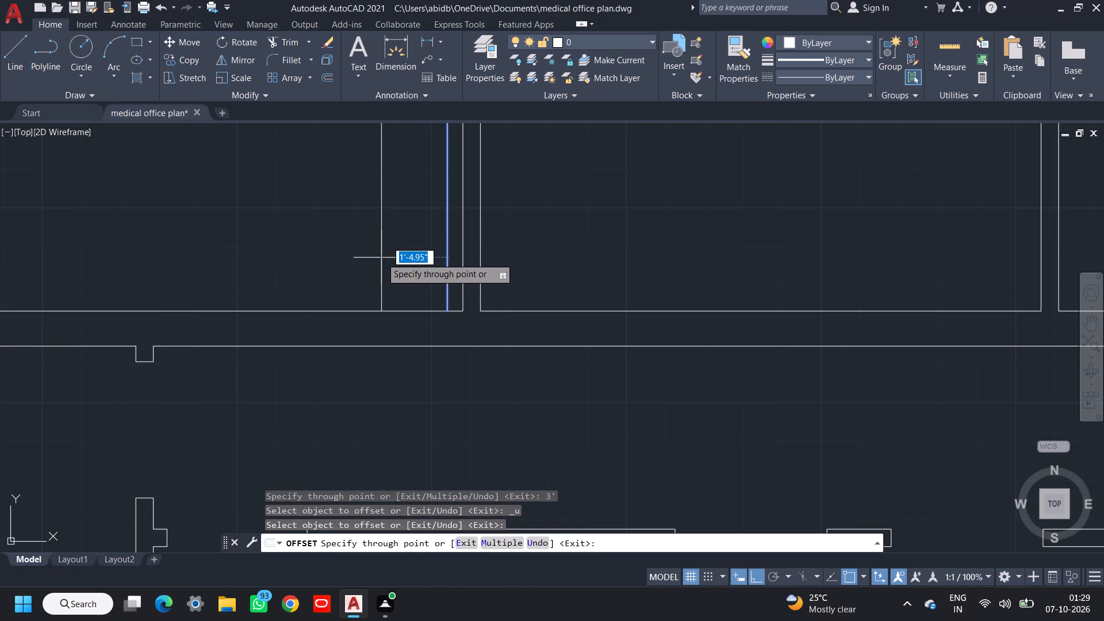
type("3'3\"")
key("Return")
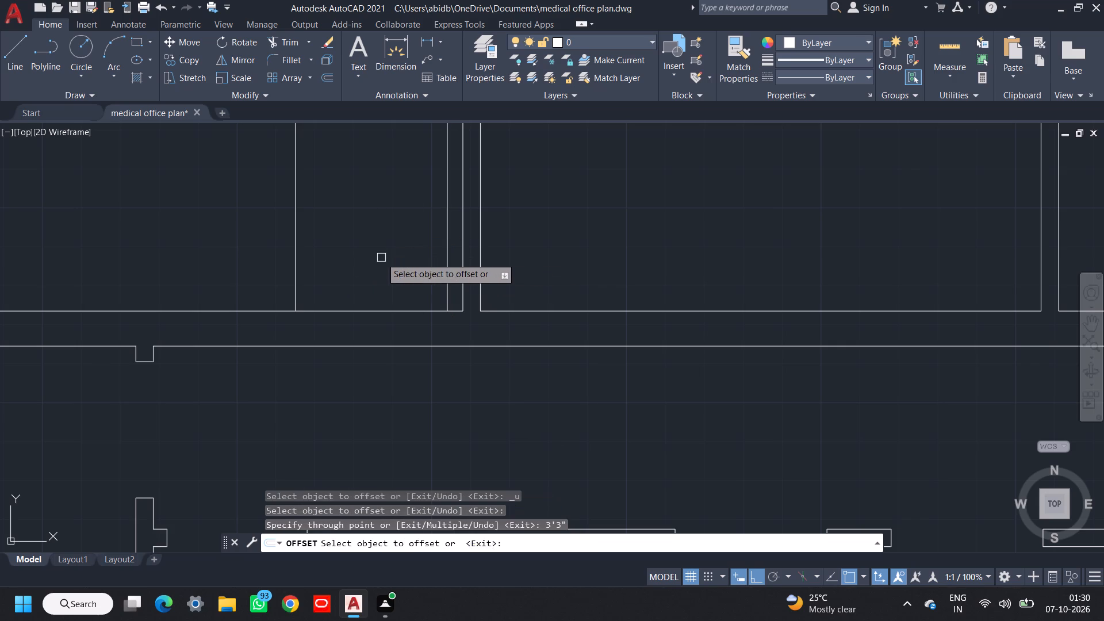
Offset the same upper partition's right line 1' to the right, and offset the new line a further 3'3" right.
left_click(478, 270)
type("1'")
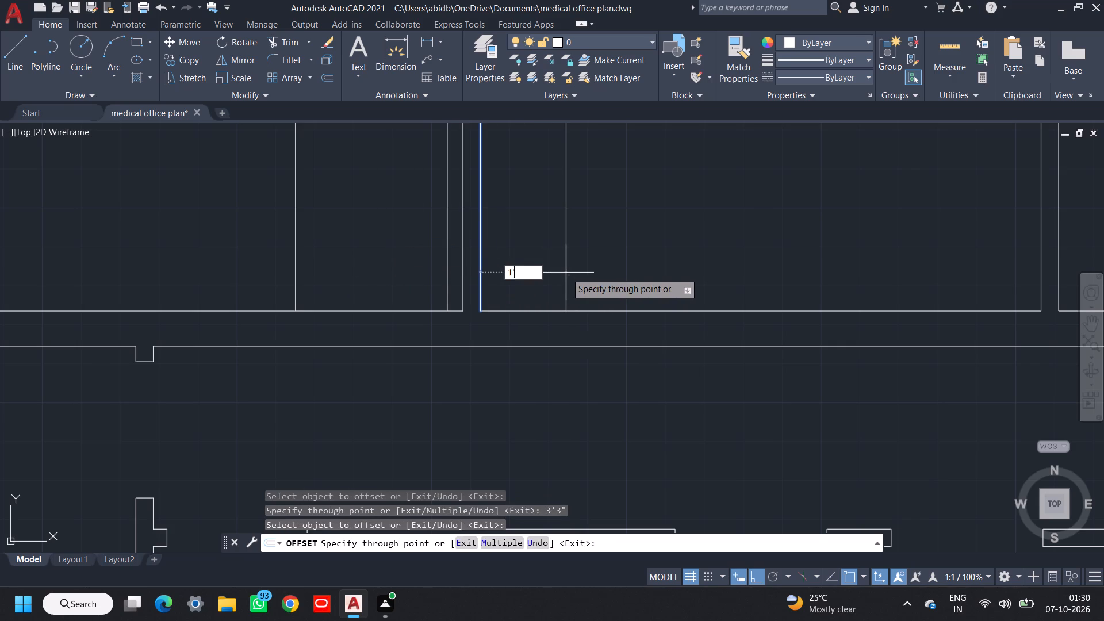
key("Return")
left_click(526, 285)
type("3'3\"")
key("Return")
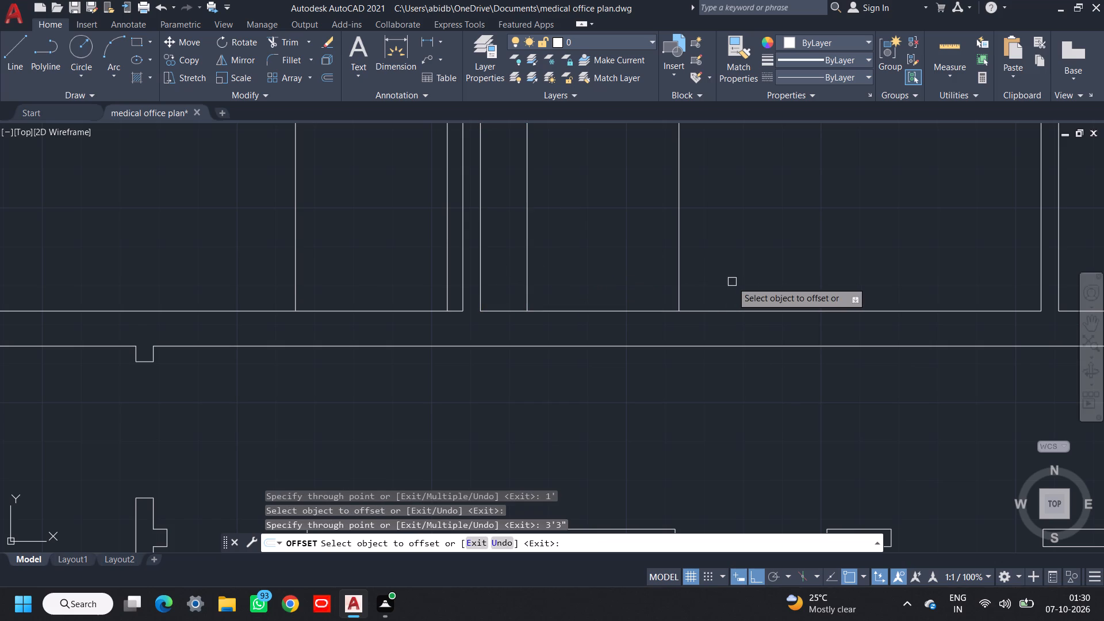
key("Escape")
Extend the four door opening lines of the first two upper rooms down to the corridor's upper wall line.
type("ex")
key("space")
key("space")
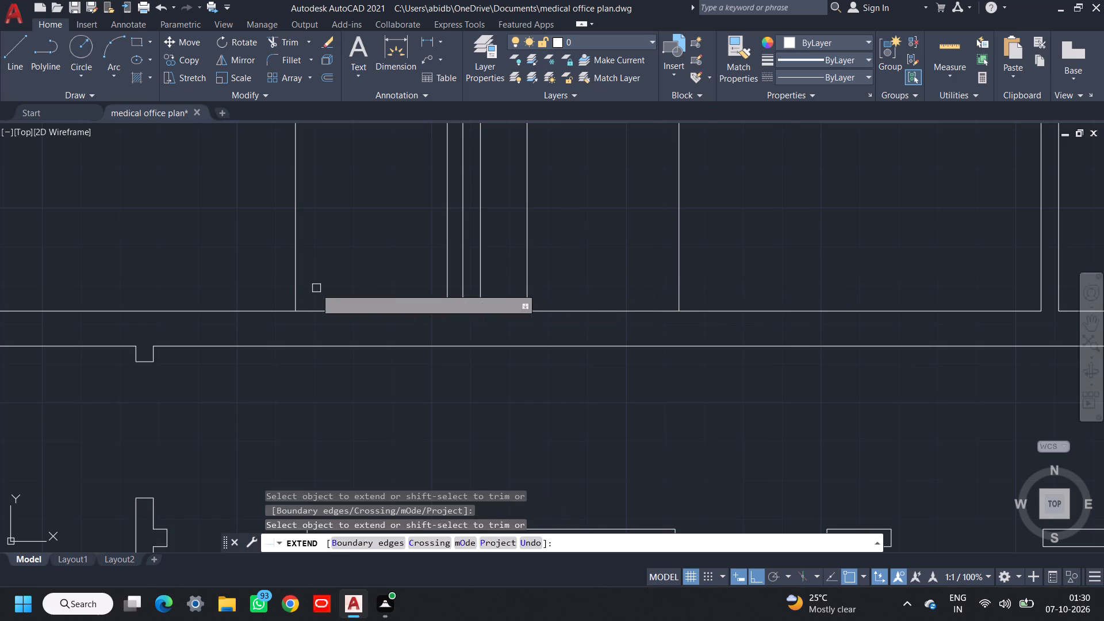
left_click(250, 282)
left_click(453, 287)
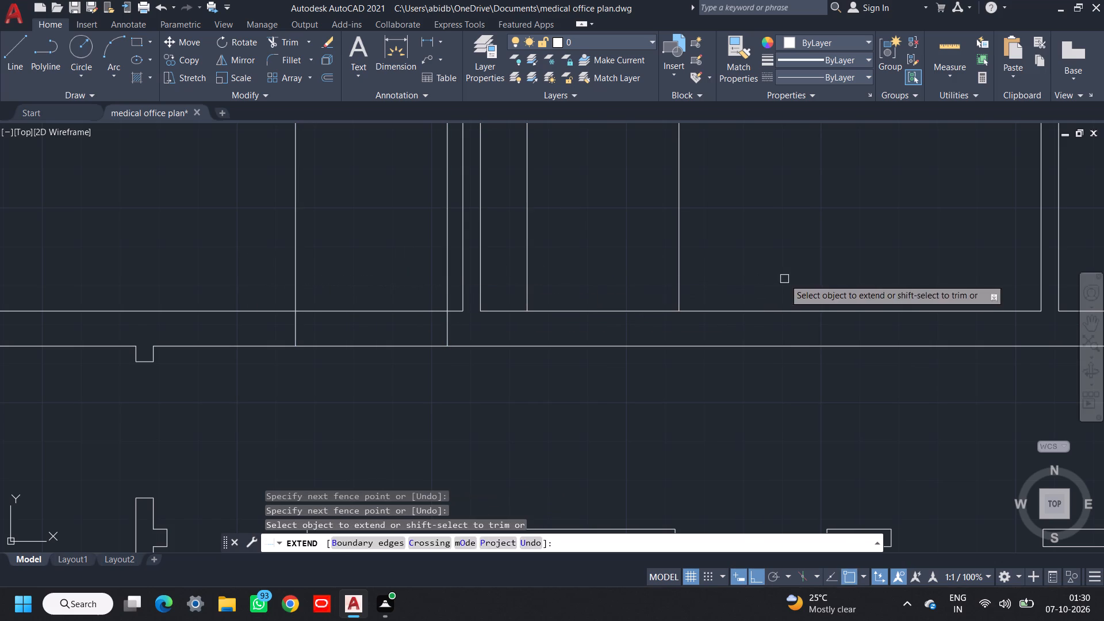
left_click(785, 278)
left_click(503, 279)
key("Escape")
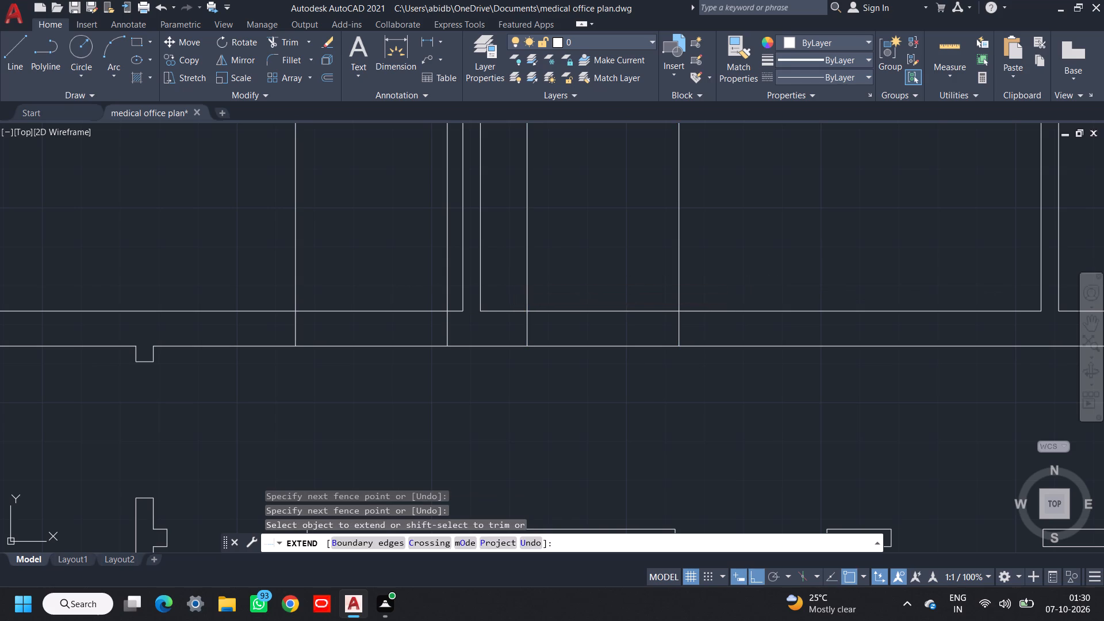
Trim the wall lines across the first upper room's doorway and remove the excess opening lines above the wall.
type("tr")
key("space")
key("space")
left_click(401, 259)
left_click(369, 427)
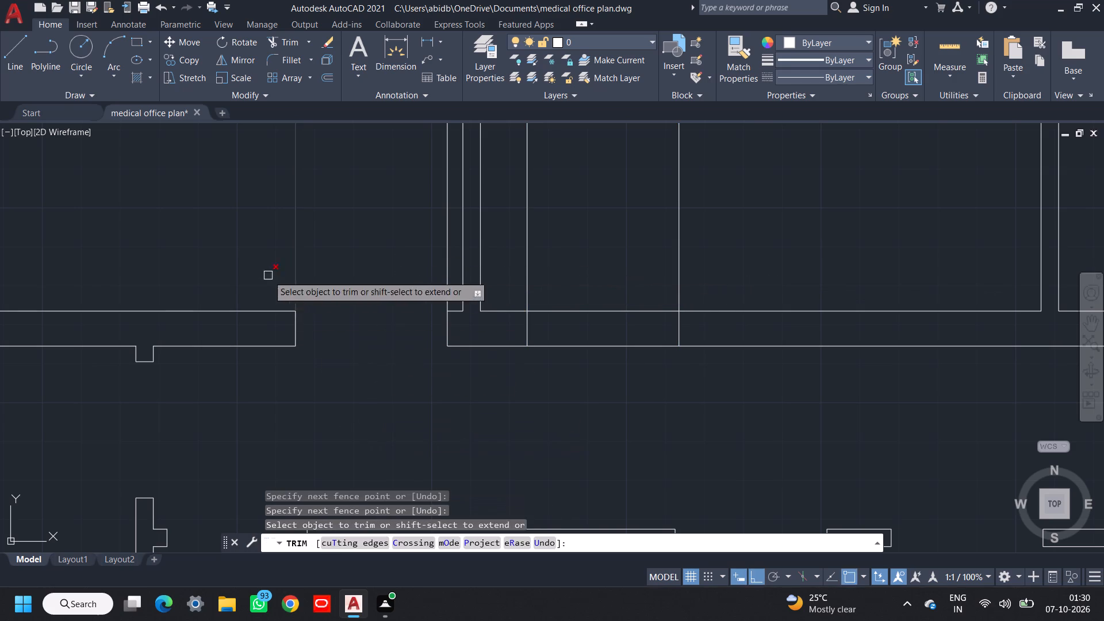
left_click(267, 274)
left_click(448, 260)
Trim the second upper room's excess opening lines above the wall and cut the wall lines across its doorway.
left_click(811, 251)
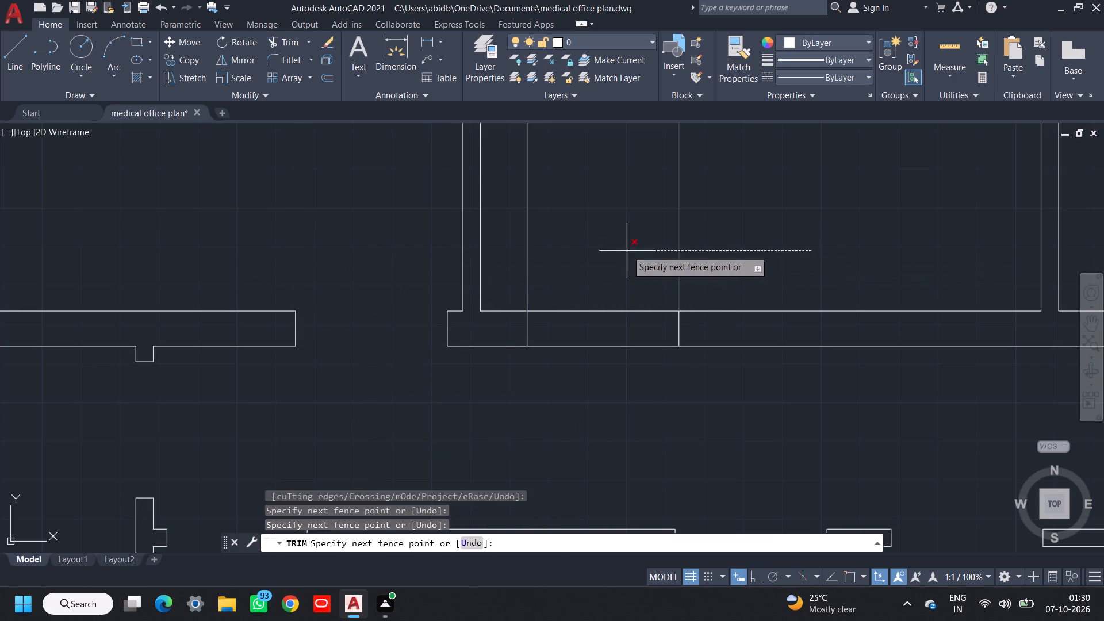
left_click(525, 255)
left_click(569, 250)
left_click(598, 417)
scroll(600, 401, "down", 3)
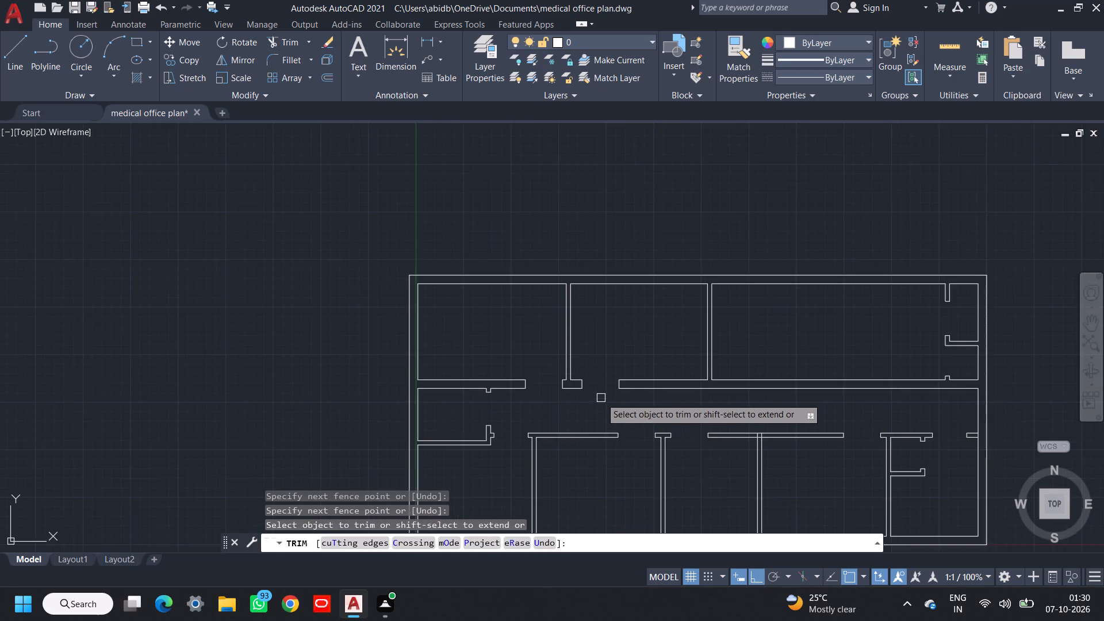
middle_click_drag(600, 396, 542, 378)
scroll(538, 373, "up", 1)
middle_click_drag(538, 371, 505, 386)
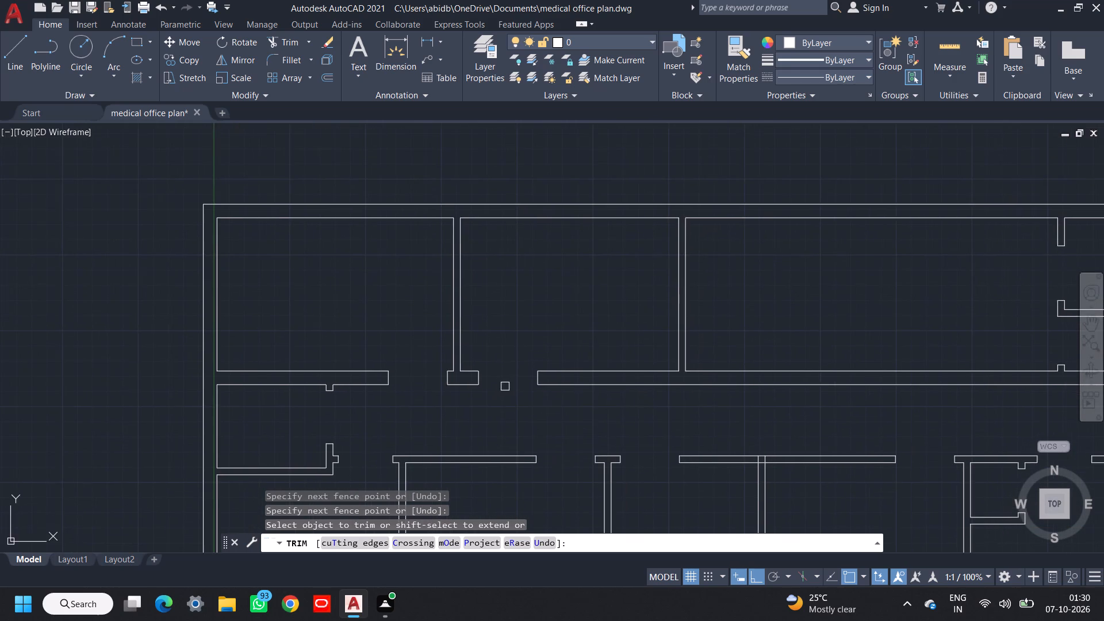
middle_click_drag(526, 384, 488, 394)
key("Escape")
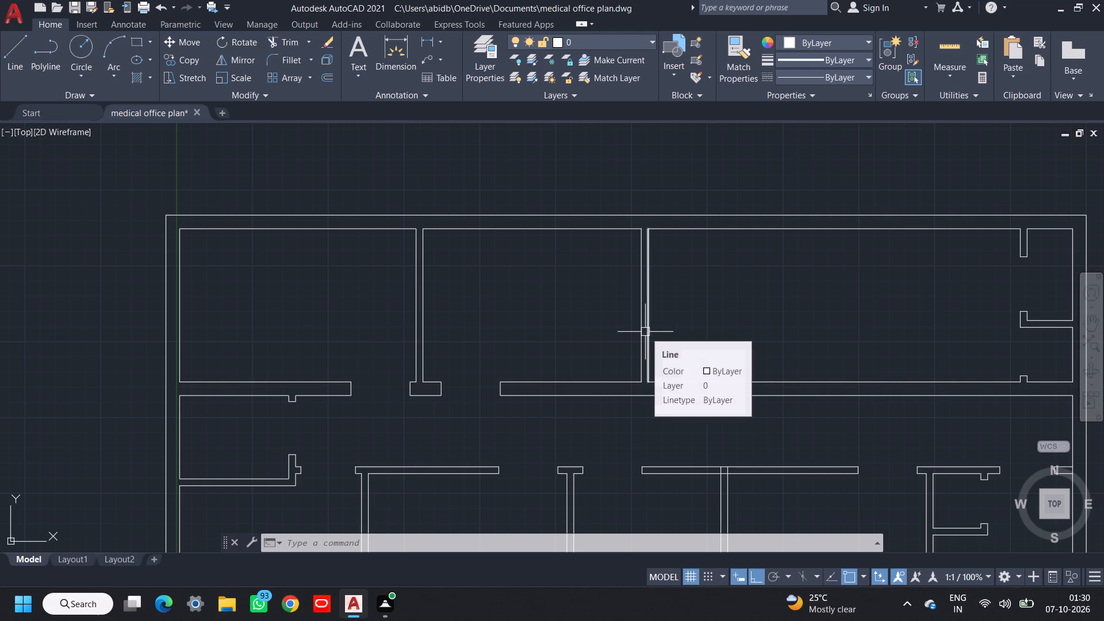
Draw a closed 3'3" by 1" door leaf downward from the midpoint of the right jamb of the second lower room's doorway.
scroll(613, 338, "down", 1)
middle_click_drag(612, 338, 600, 286)
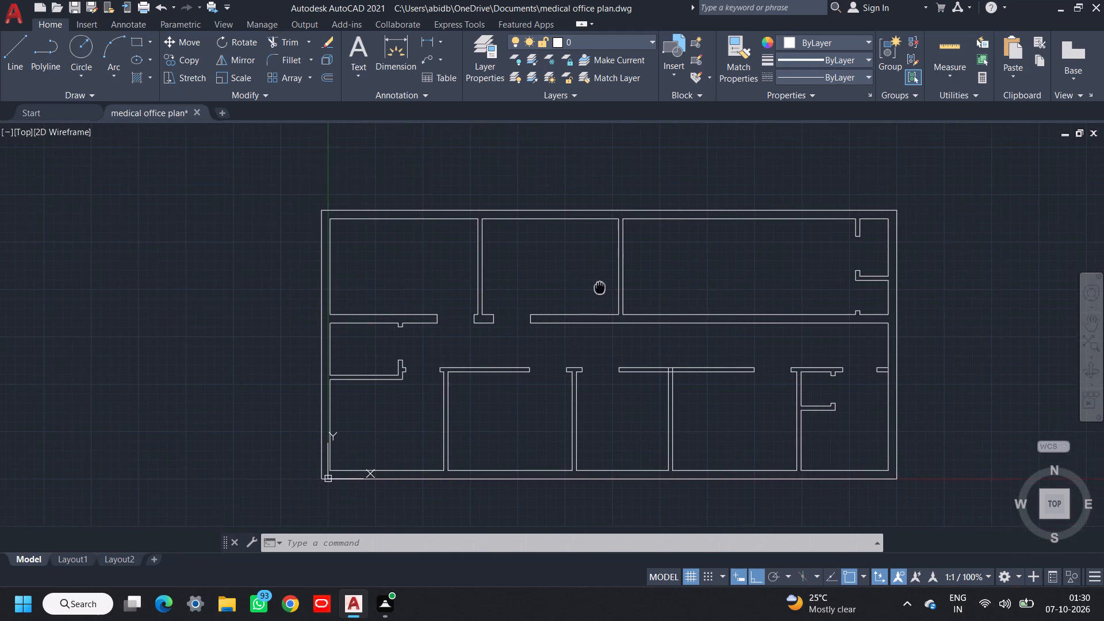
middle_click_drag(600, 286, 599, 284)
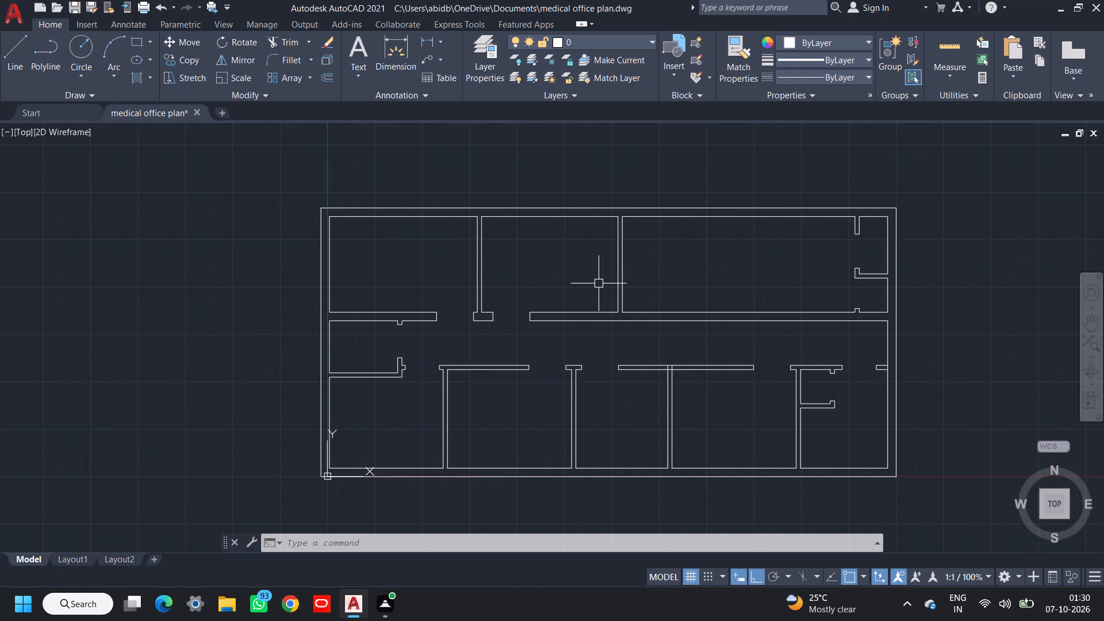
middle_click_drag(614, 372, 607, 354)
middle_click_drag(571, 392, 600, 348)
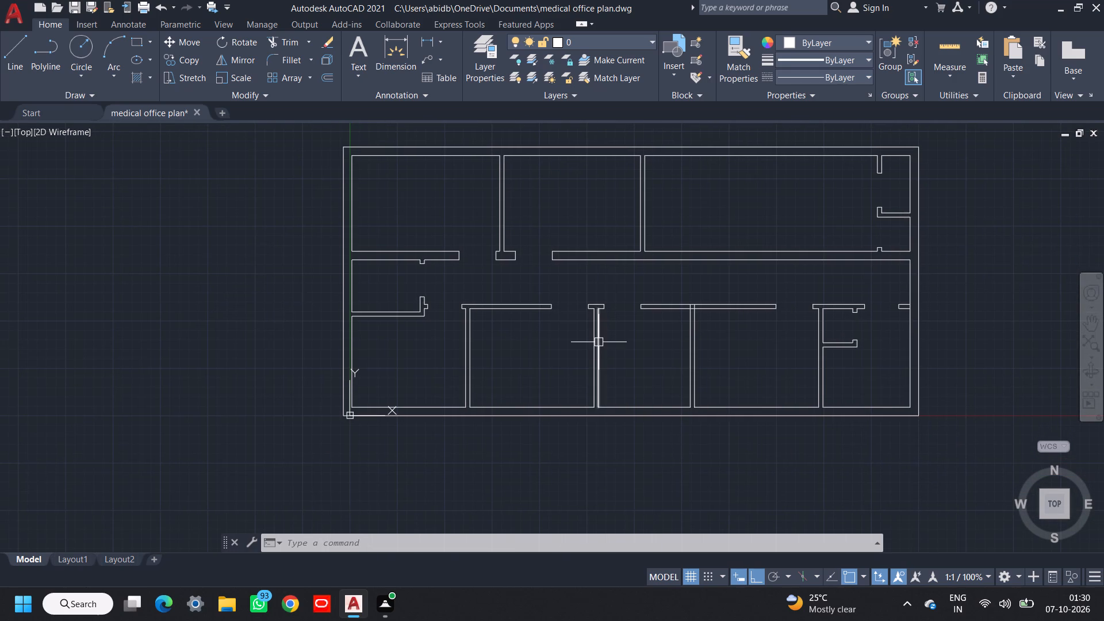
type("l")
key("space")
scroll(596, 310, "up", 2)
left_click(569, 301)
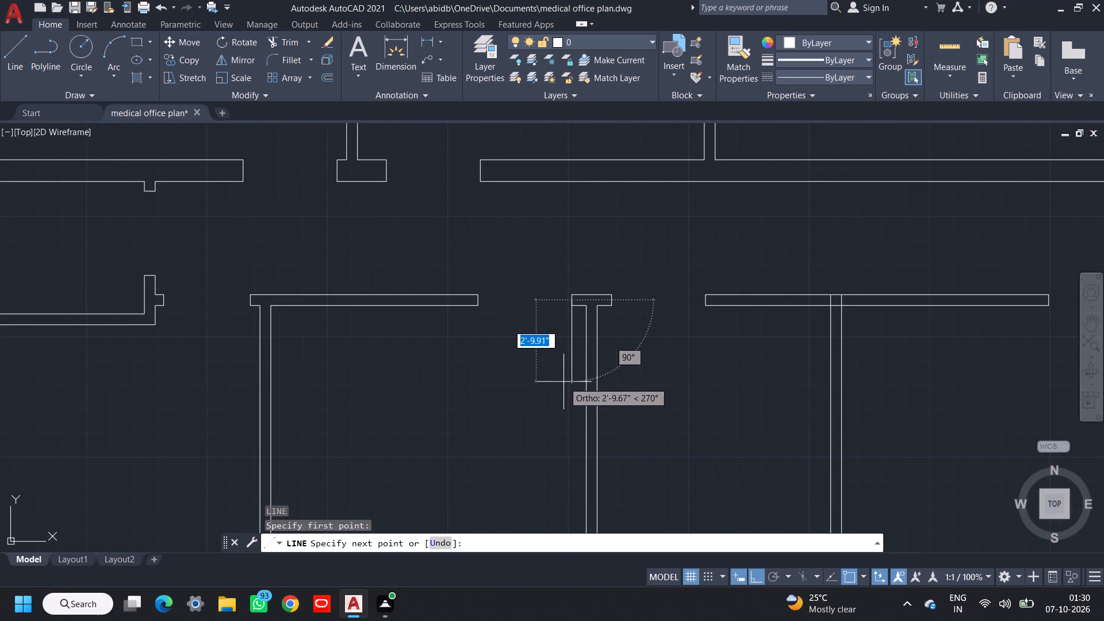
type("3'3")
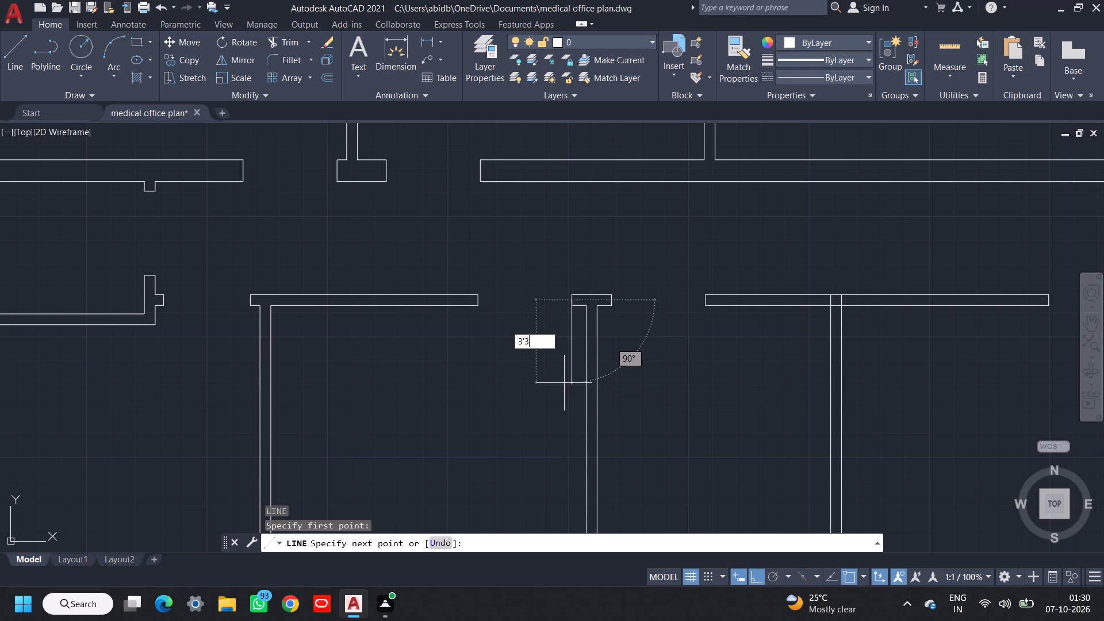
key("shift+quotedbl")
key("Return")
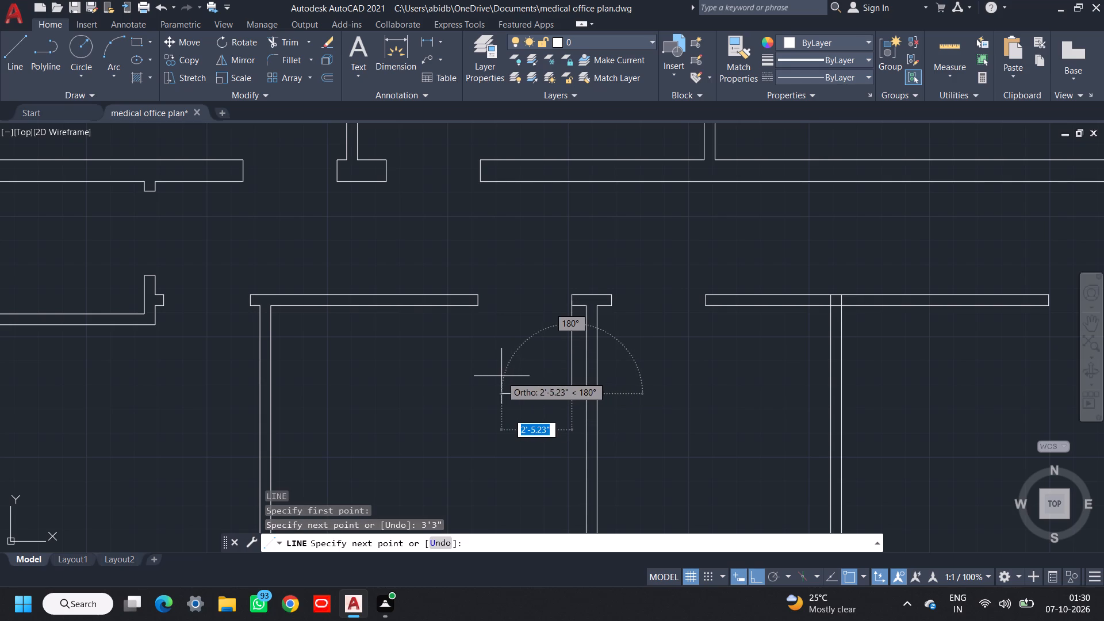
type("1\"")
key("Return")
type("3'3")
key("shift+quotedbl")
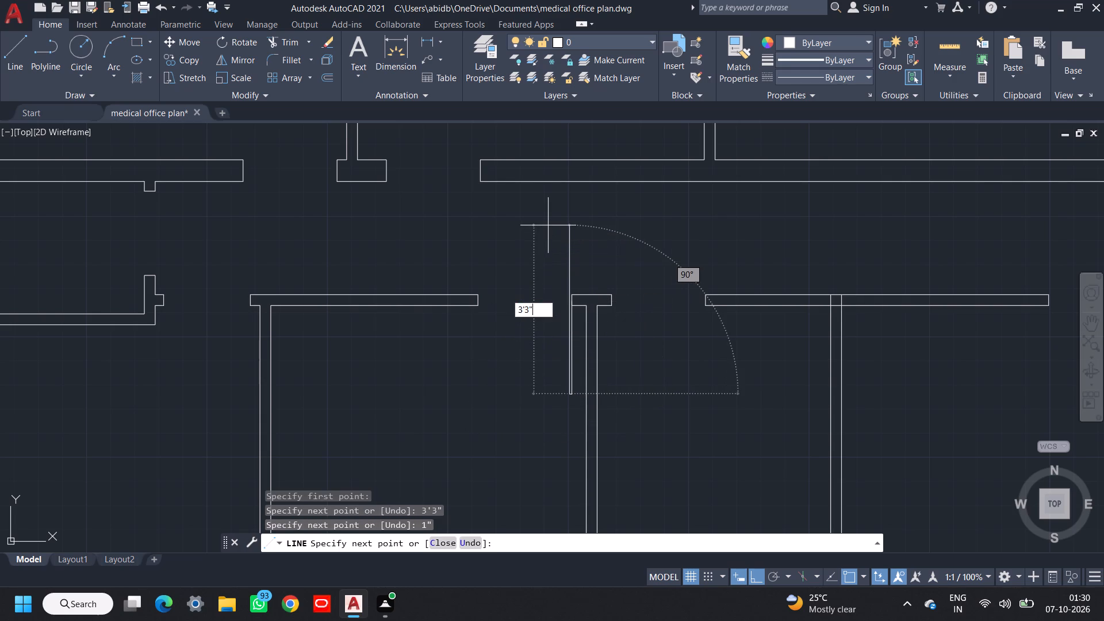
key("Return")
type("c")
key("space")
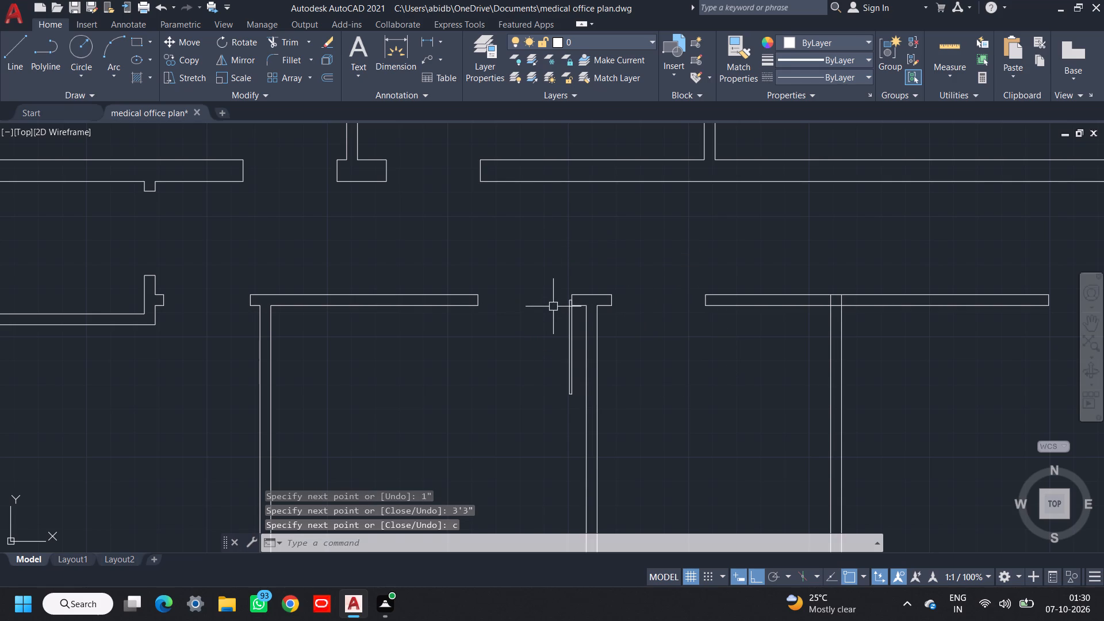
Draw the door swing arc from the midpoint of the doorway's left jamb to the lower end of the door leaf.
key("a")
key("space")
scroll(474, 297, "up", 1)
left_click(476, 302)
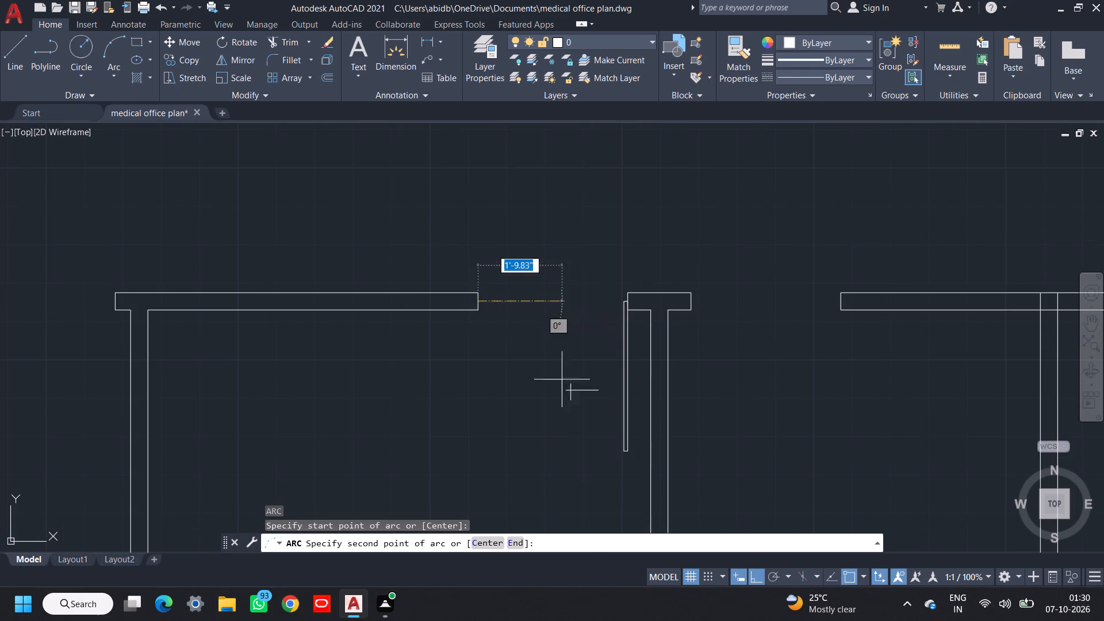
scroll(633, 470, "up", 3)
left_click(584, 391)
left_click(601, 391)
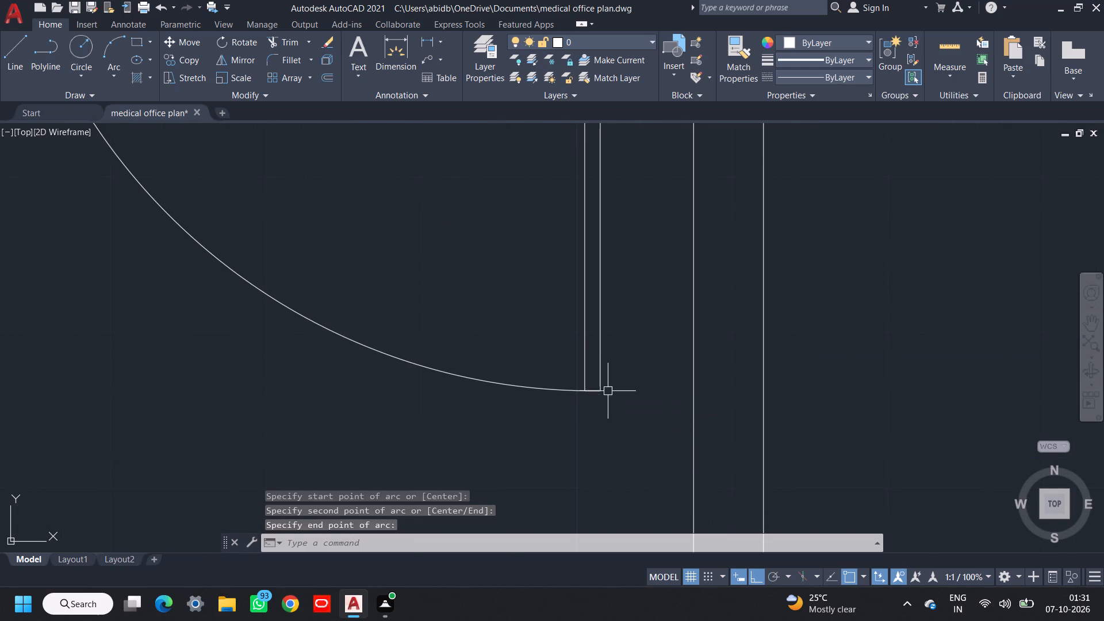
Group the door leaf lines and swing arc into one door object.
scroll(620, 389, "down", 1)
left_click_drag(639, 290, 638, 295)
left_click(467, 443)
middle_click_drag(562, 310, 584, 600)
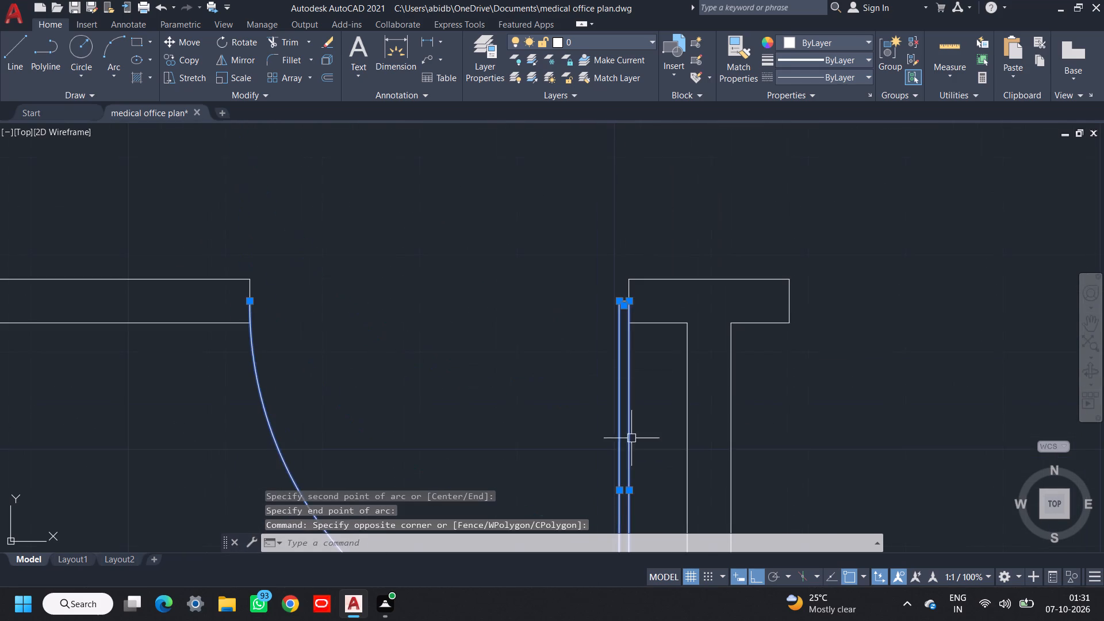
scroll(635, 297, "up", 3)
left_click(596, 292)
left_click(440, 361)
scroll(448, 362, "down", 4)
middle_click_drag(467, 374, 493, 308)
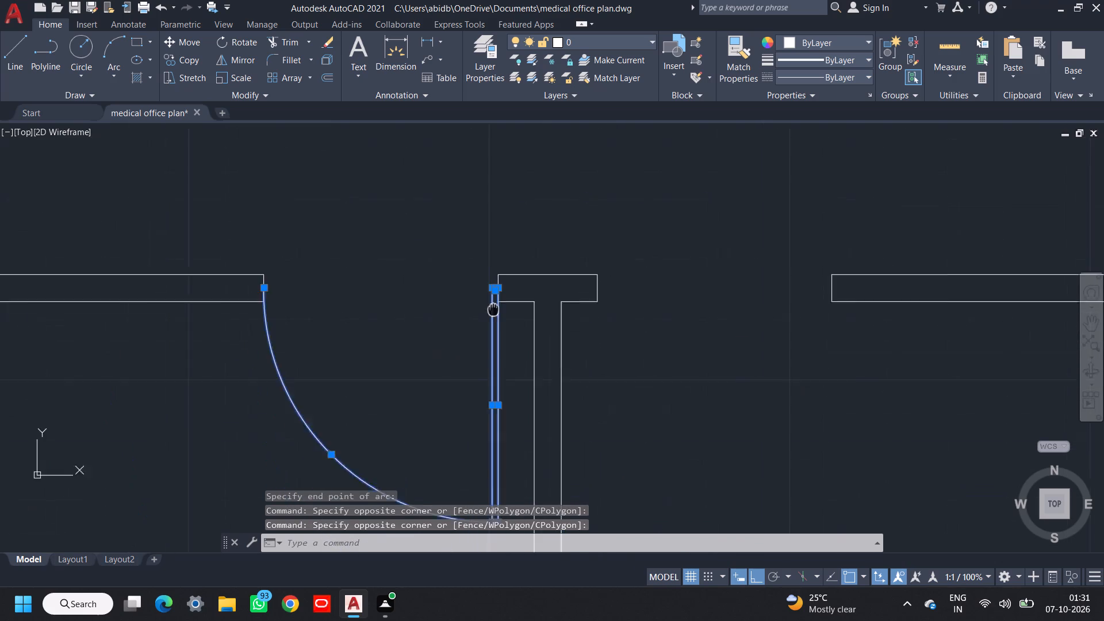
middle_click_drag(493, 308, 501, 286)
key("g")
key("space")
Mirror the door group about the vertical centre of the short wall piece into the third lower room's doorway, keeping the original.
left_click(498, 340)
scroll(507, 341, "down", 2)
middle_click_drag(515, 338, 508, 337)
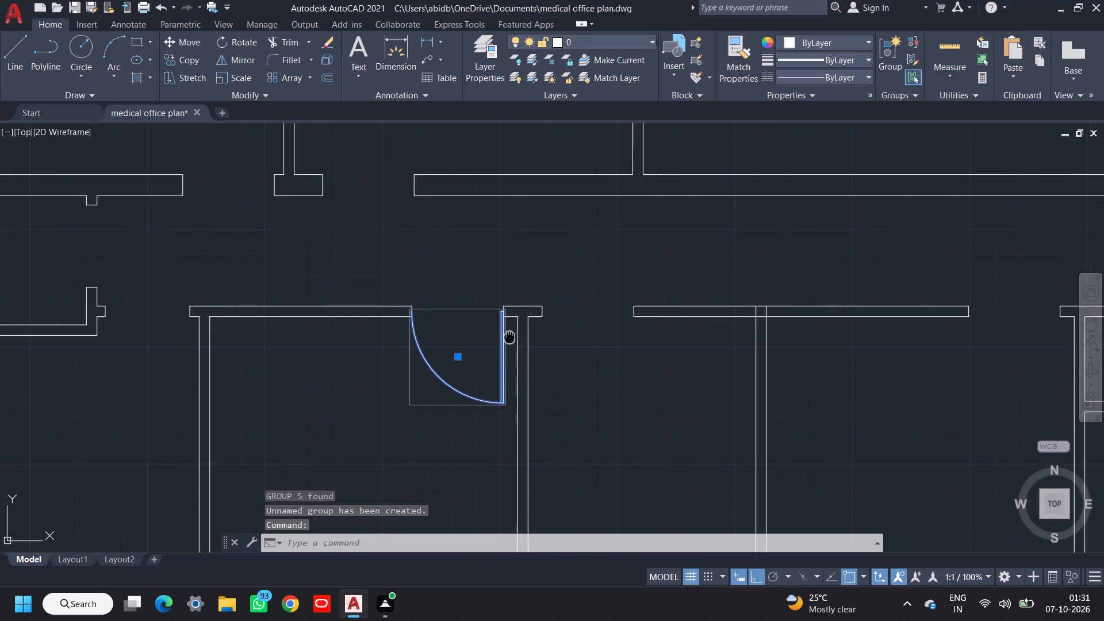
middle_click_drag(508, 337, 493, 332)
type("mi")
key("space")
scroll(506, 310, "up", 2)
left_click(494, 286)
left_click(489, 213)
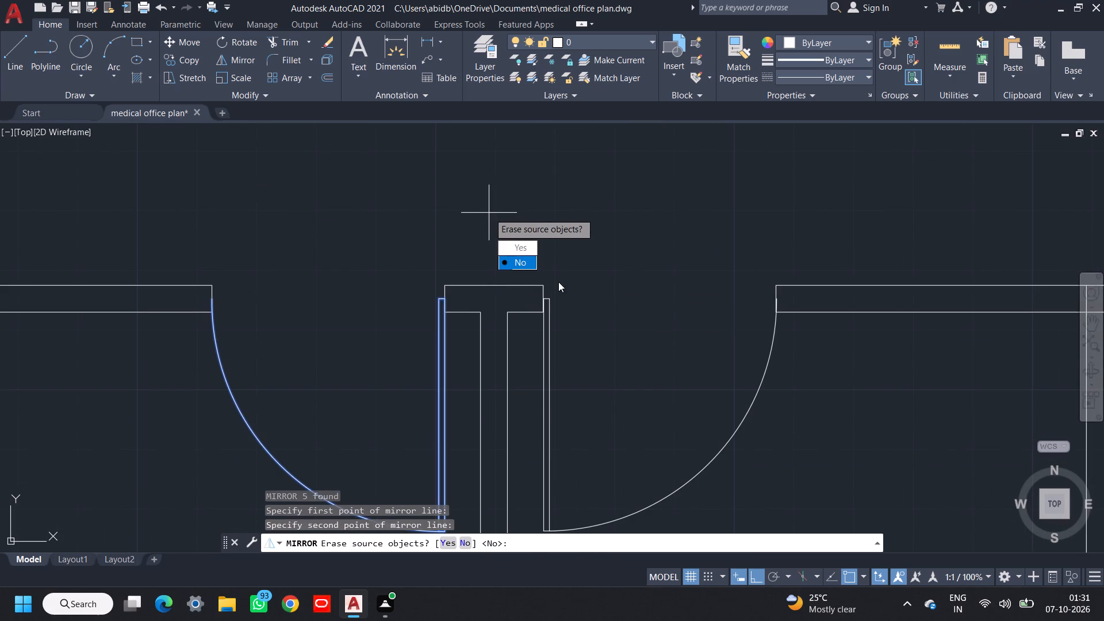
left_click_drag(524, 267, 489, 212)
scroll(515, 236, "down", 3)
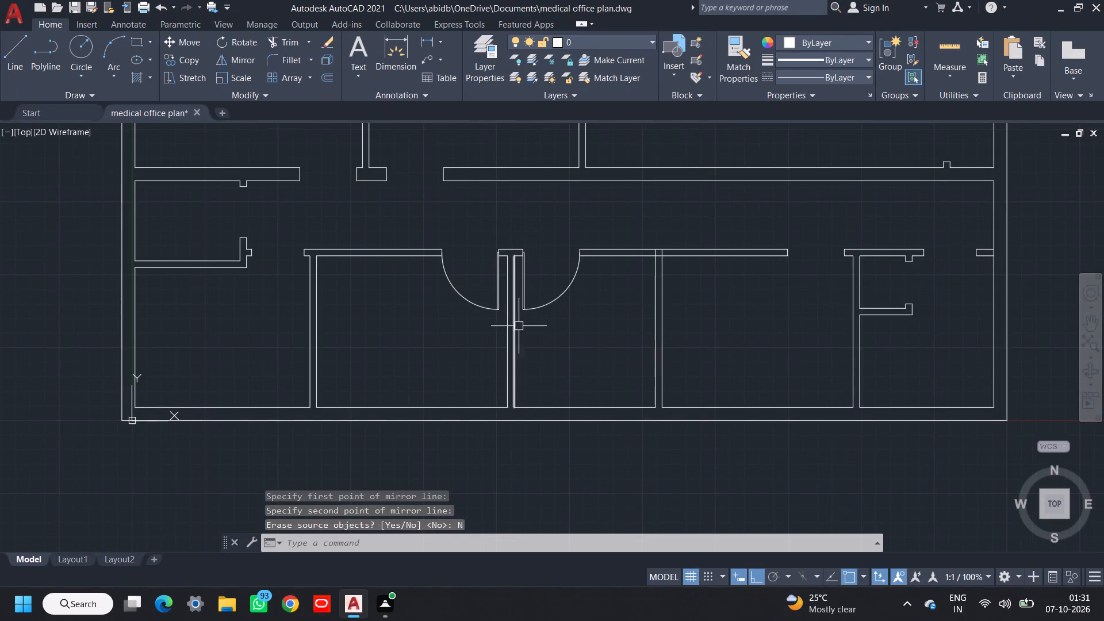
Copy the second lower room's door from its hinge point to the right jamb midpoint of the first upper room's doorway.
middle_click_drag(526, 325, 585, 325)
left_click(555, 308)
middle_click_drag(555, 307, 561, 315)
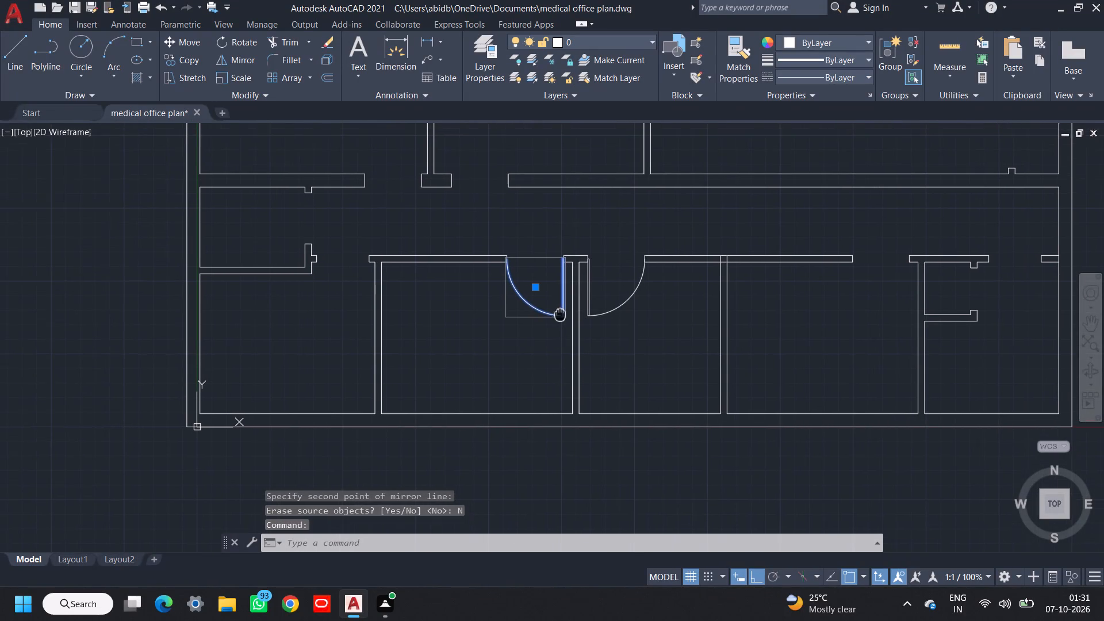
middle_click_drag(561, 315, 562, 320)
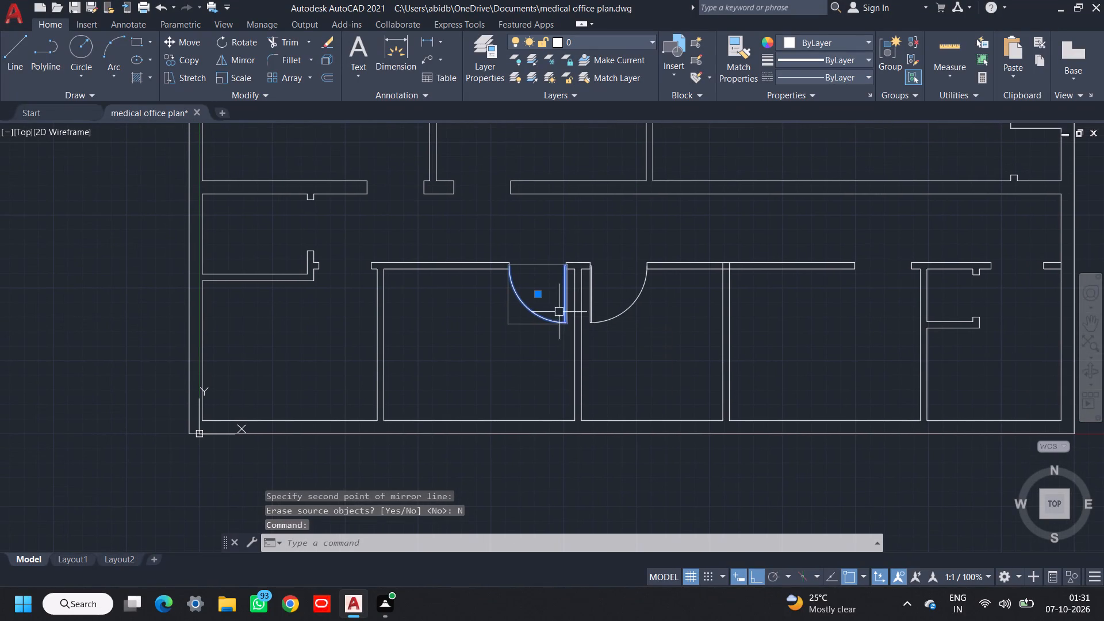
middle_click_drag(586, 327, 574, 357)
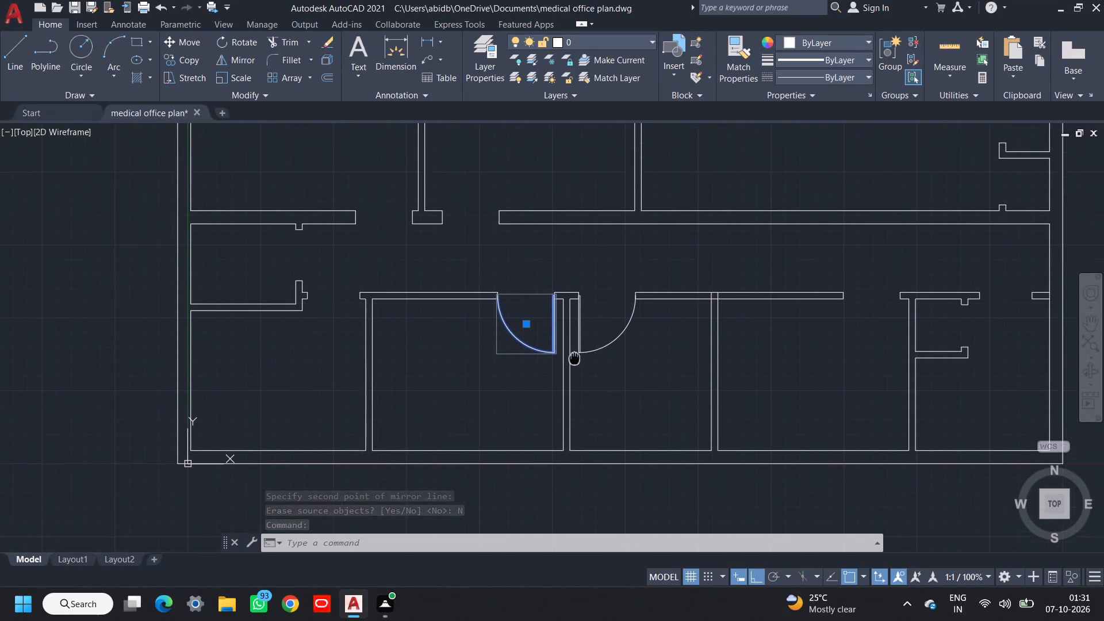
middle_click_drag(574, 357, 582, 388)
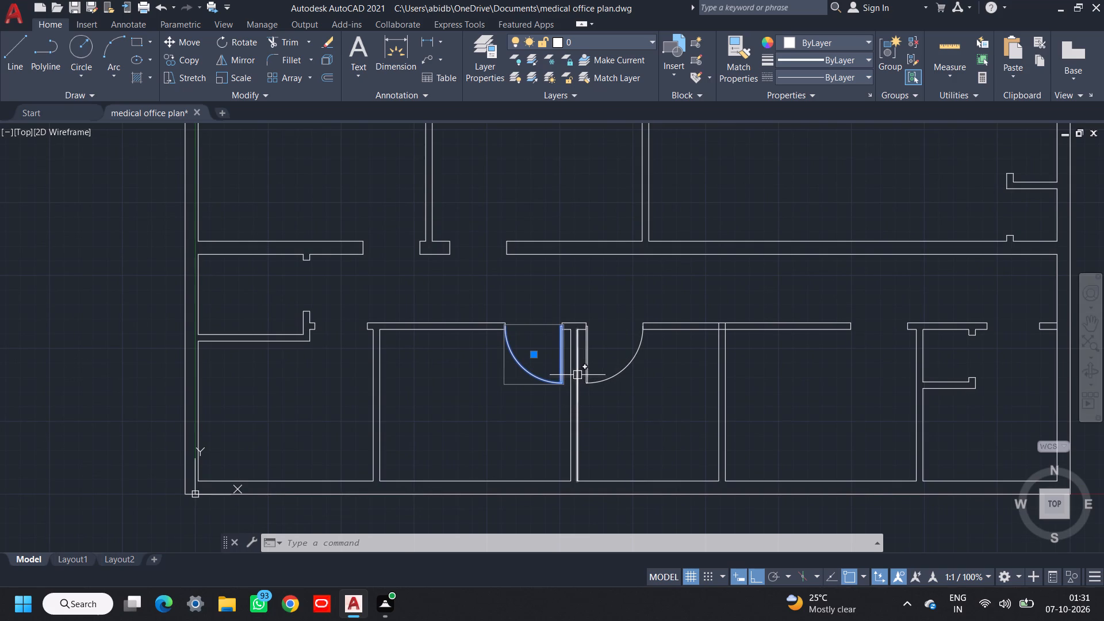
key("c")
key("o")
key("space")
scroll(563, 324, "up", 2)
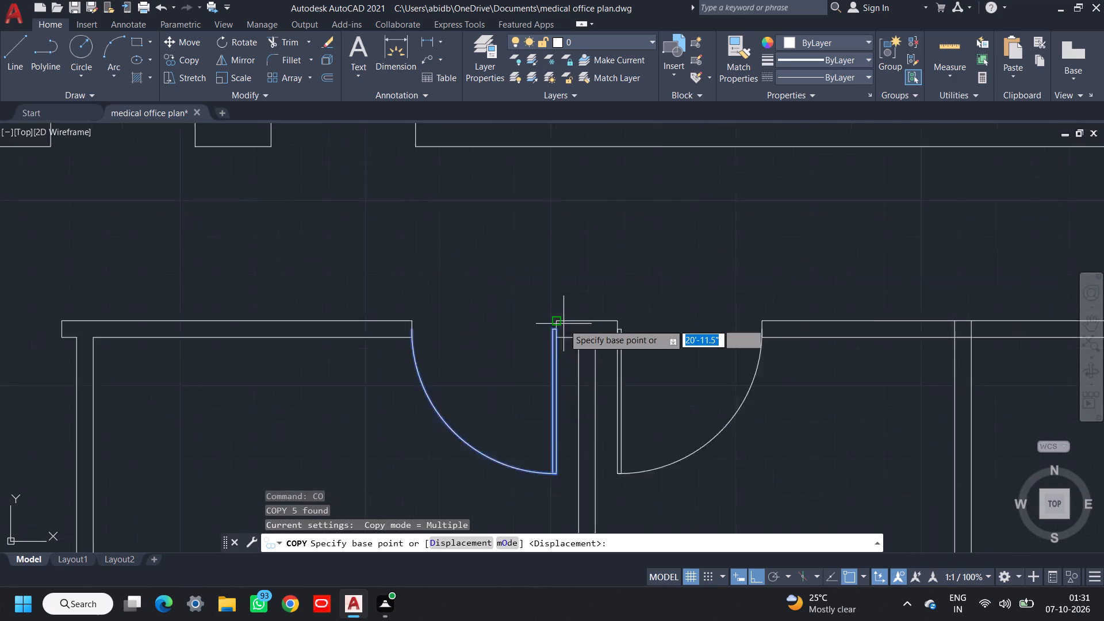
scroll(563, 324, "up", 1)
left_click(550, 331)
scroll(413, 308, "down", 3)
middle_click_drag(430, 321, 548, 436)
scroll(408, 354, "up", 2)
left_click(442, 352)
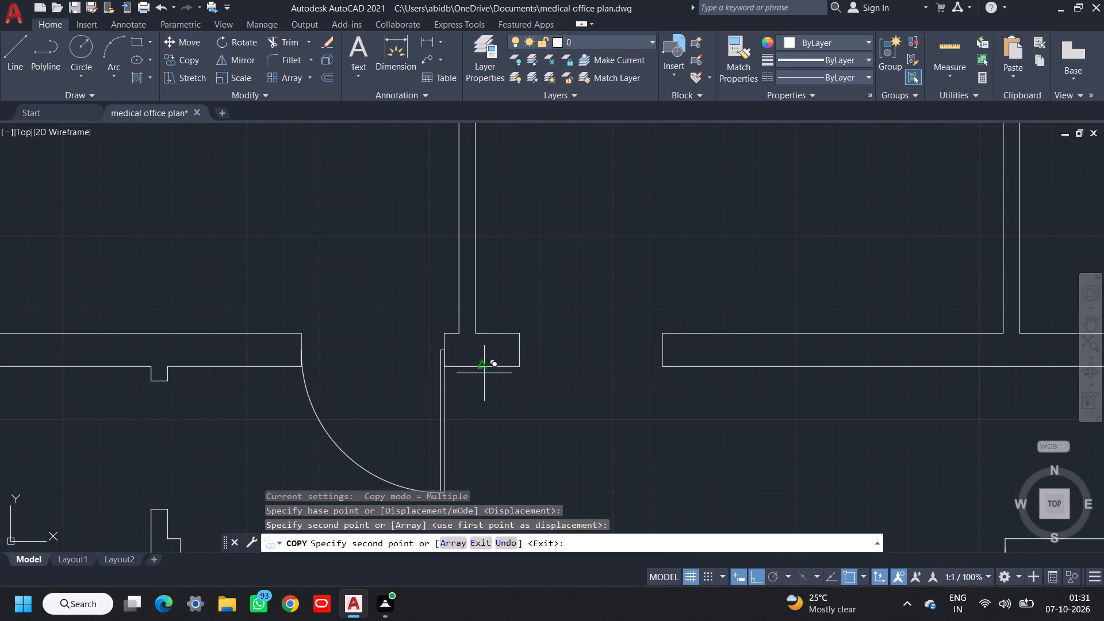
key("Escape")
Mirror the copied door about a horizontal line through the jamb midpoint so it swings into the upper room, erasing the source.
left_click(444, 408)
type("mi")
key("space")
left_click(447, 348)
left_click(555, 337)
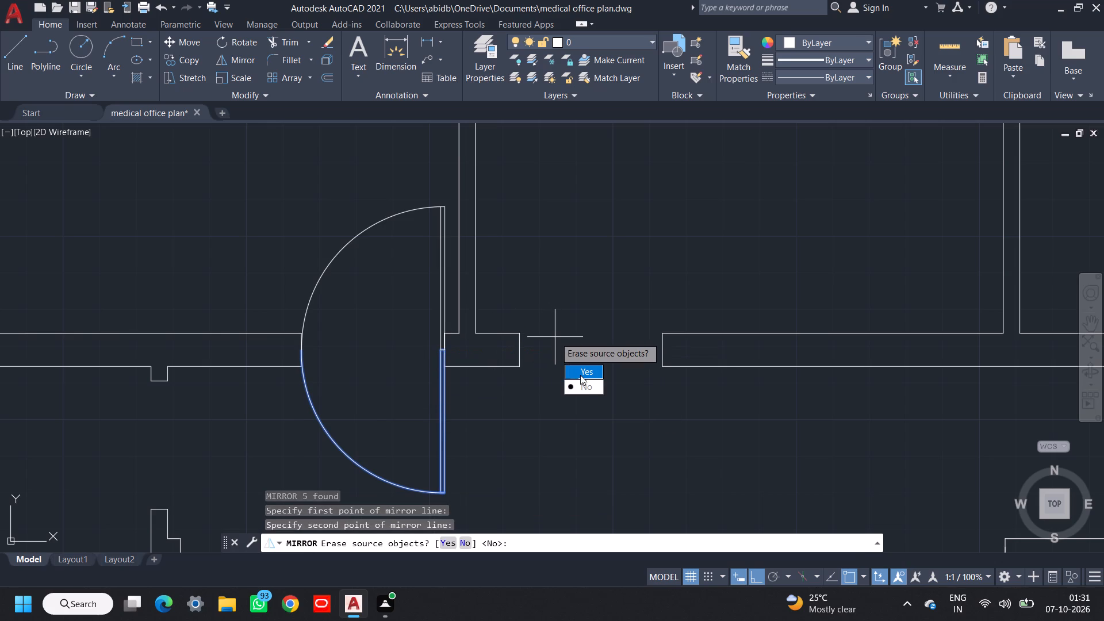
left_click_drag(582, 375, 555, 337)
Mirror the first upper room's door about the vertical centre line of the adjacent partition, keeping the original.
scroll(553, 342, "down", 2)
middle_click_drag(553, 350, 500, 353)
scroll(471, 338, "up", 1)
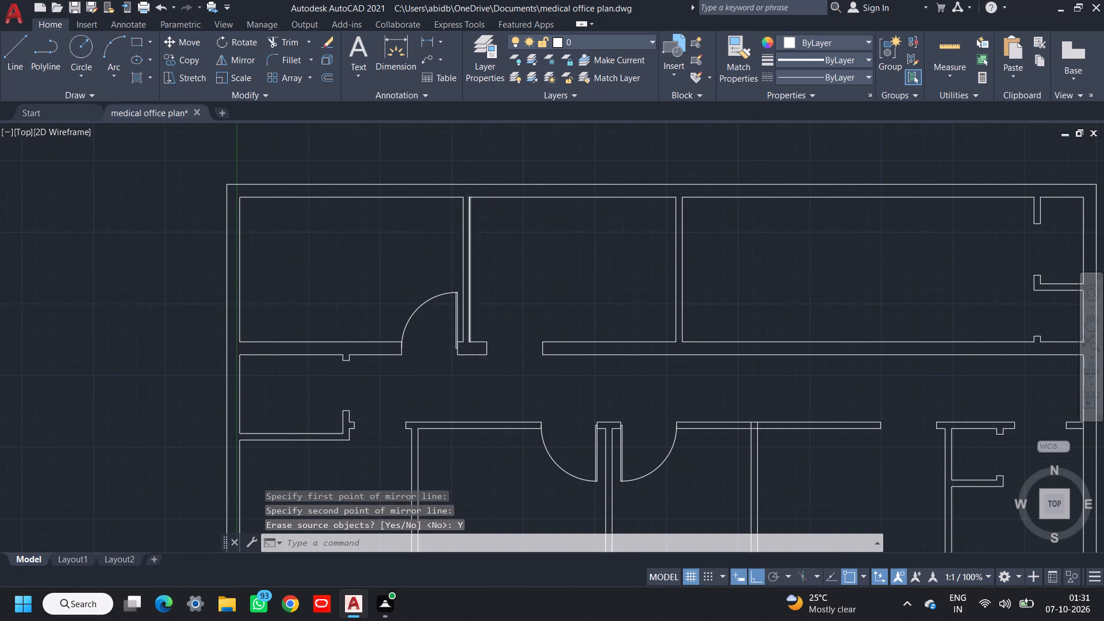
scroll(471, 338, "up", 1)
left_click(431, 331)
middle_click_drag(453, 333, 448, 340)
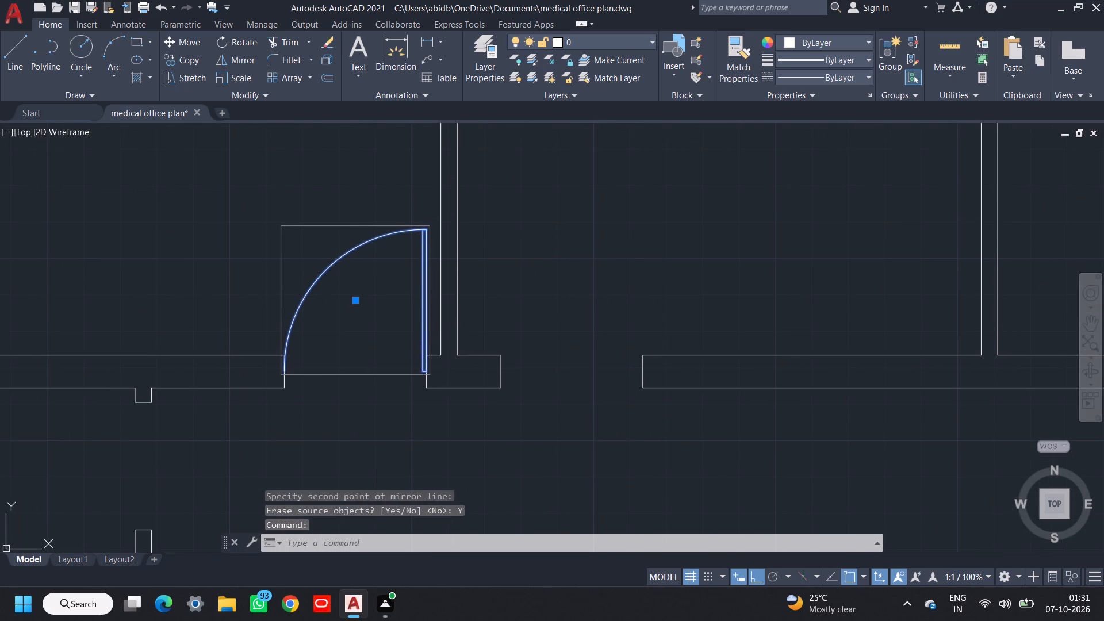
type("mi")
key("space")
scroll(453, 355, "up", 2)
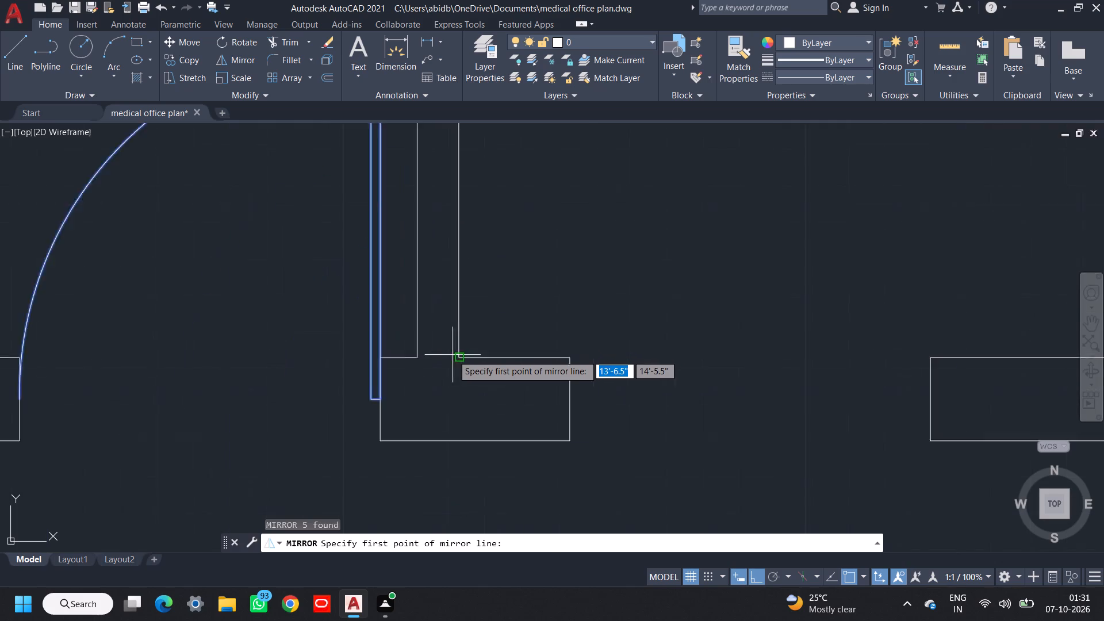
scroll(453, 355, "up", 1)
left_click(429, 361)
left_click(427, 420)
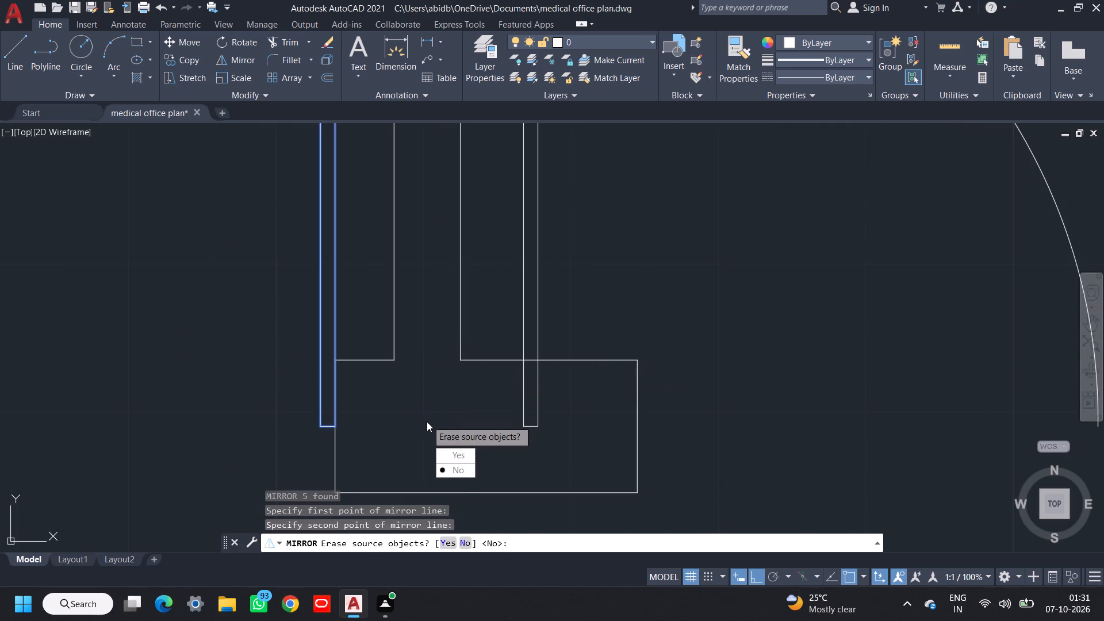
left_click_drag(463, 469, 427, 420)
Move the mirrored door so its hinge side meets the left jamb midpoint of the second upper room's doorway.
scroll(481, 404, "down", 3)
left_click(510, 312)
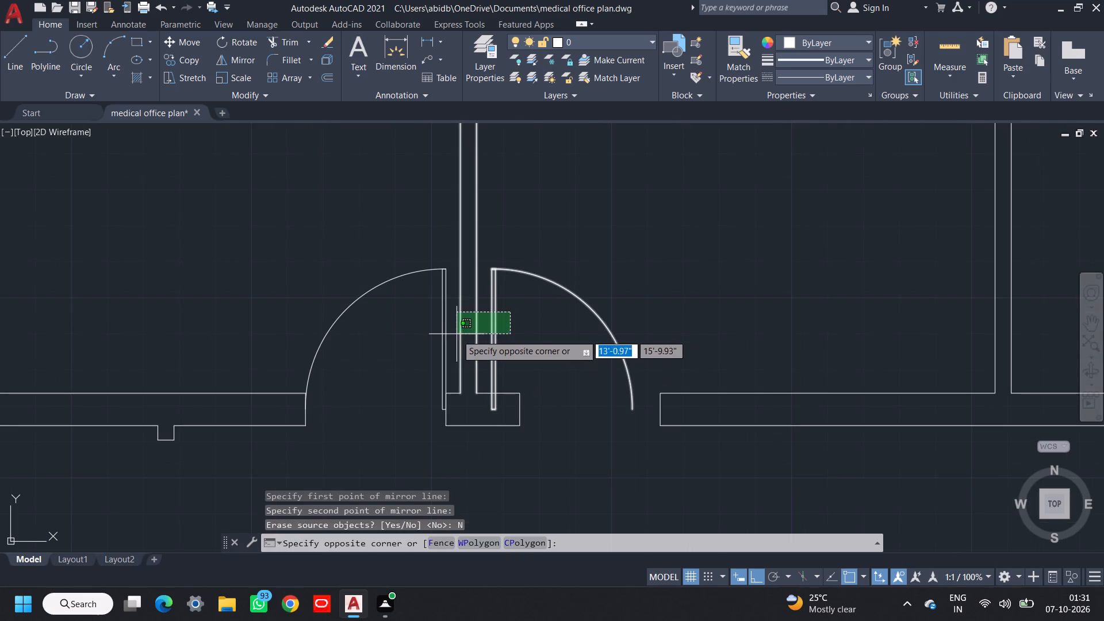
left_click(485, 334)
key("m")
key("space")
scroll(493, 412, "up", 2)
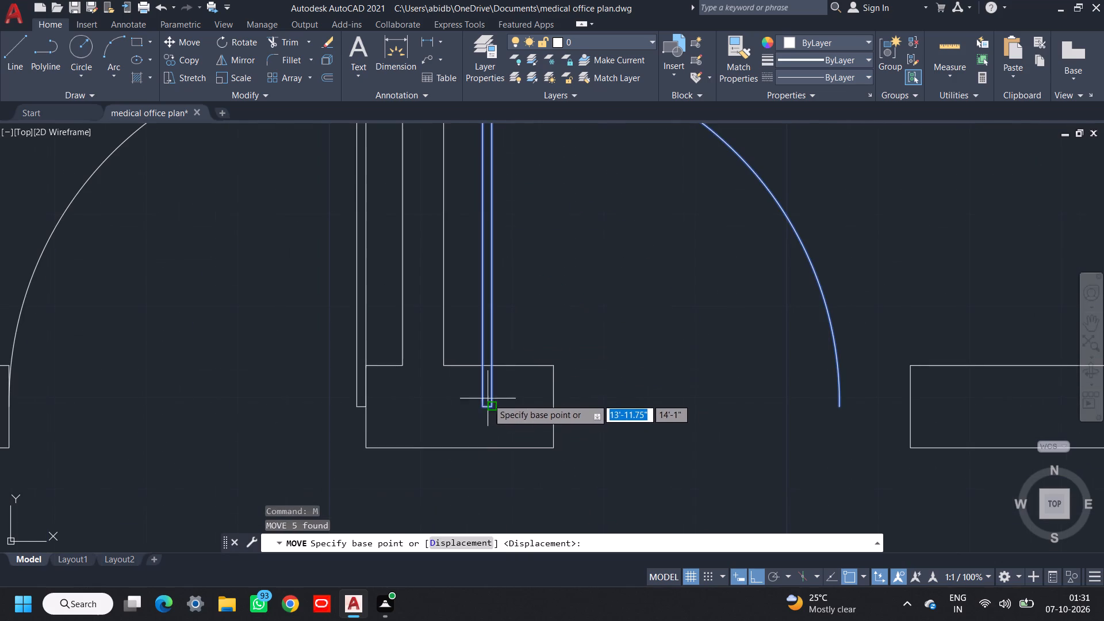
left_click(481, 403)
left_click(552, 403)
scroll(588, 397, "down", 2)
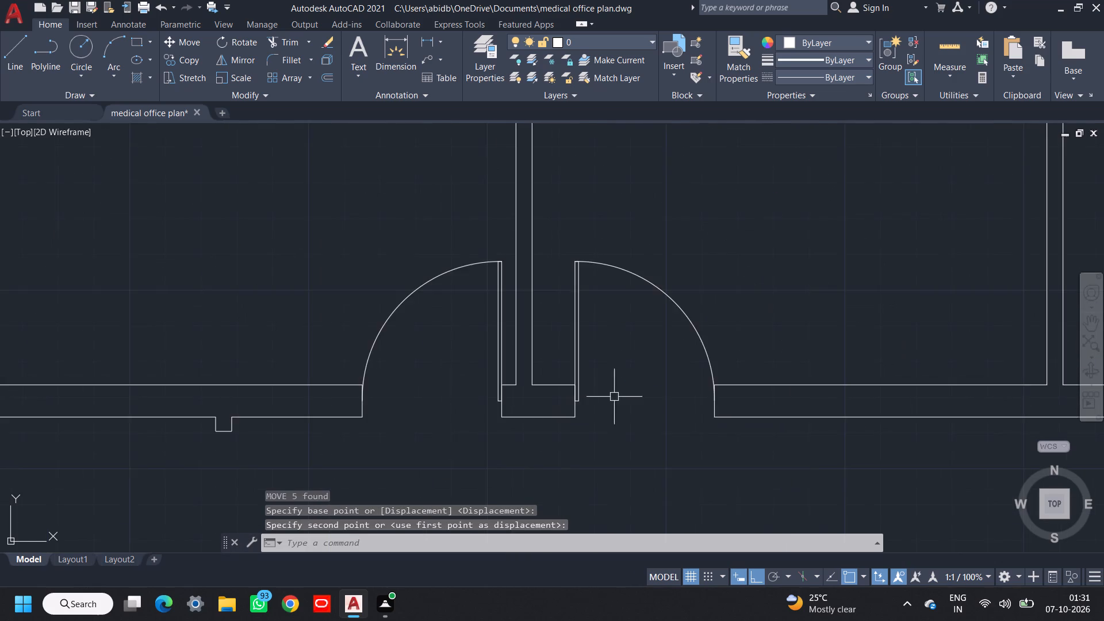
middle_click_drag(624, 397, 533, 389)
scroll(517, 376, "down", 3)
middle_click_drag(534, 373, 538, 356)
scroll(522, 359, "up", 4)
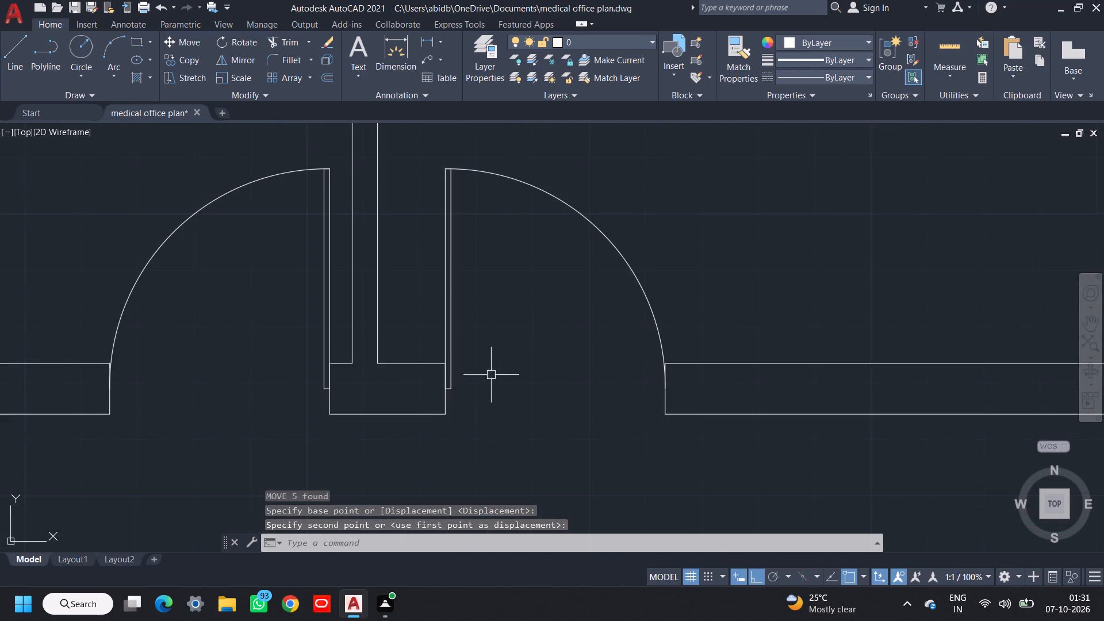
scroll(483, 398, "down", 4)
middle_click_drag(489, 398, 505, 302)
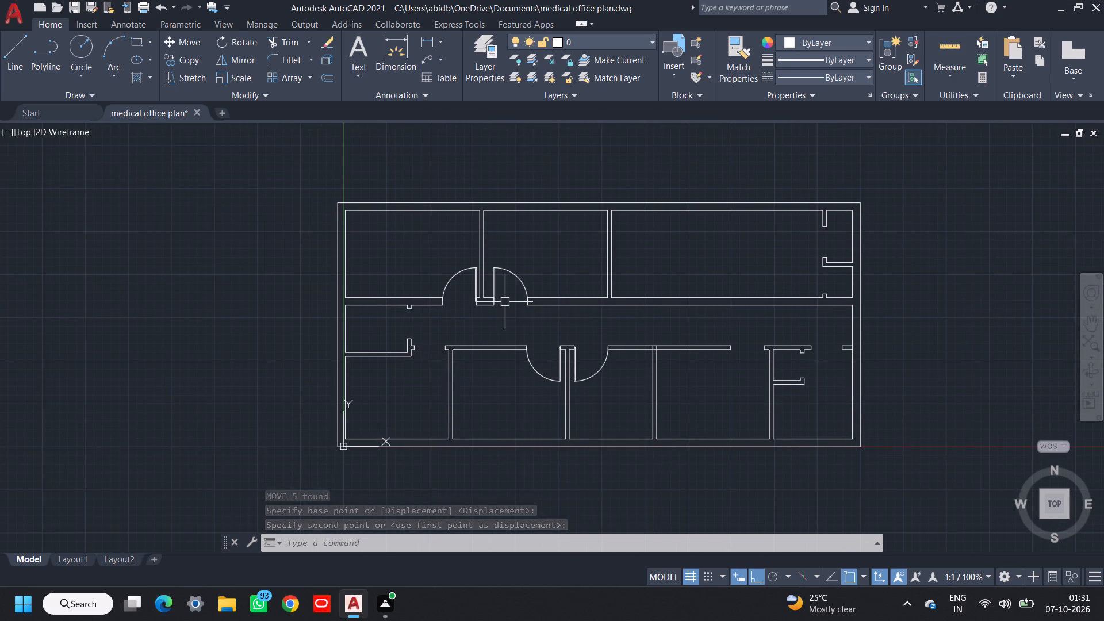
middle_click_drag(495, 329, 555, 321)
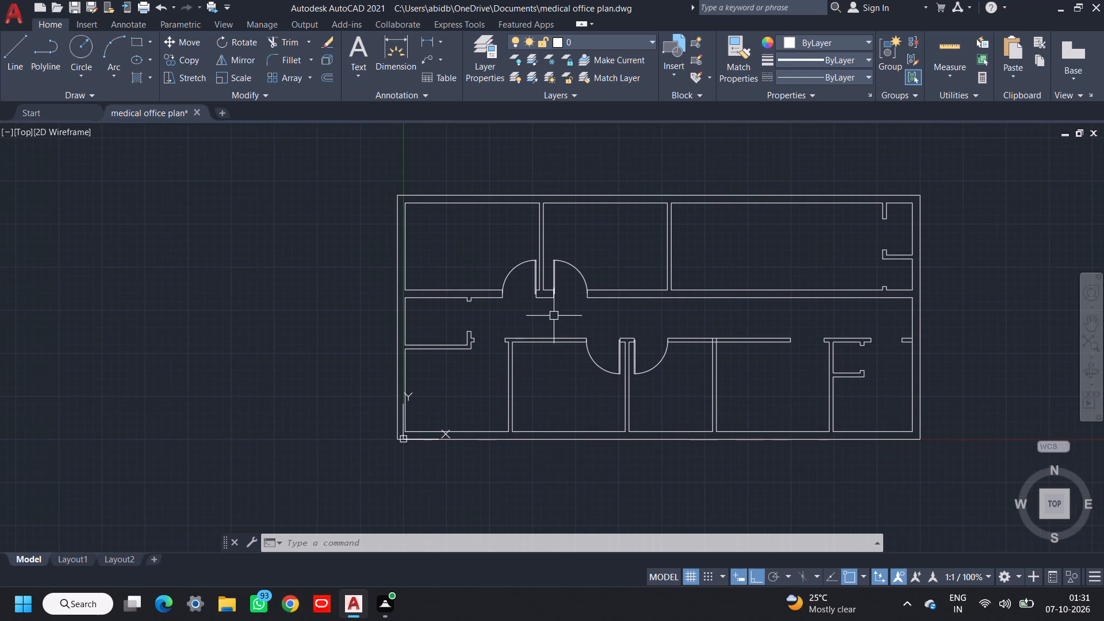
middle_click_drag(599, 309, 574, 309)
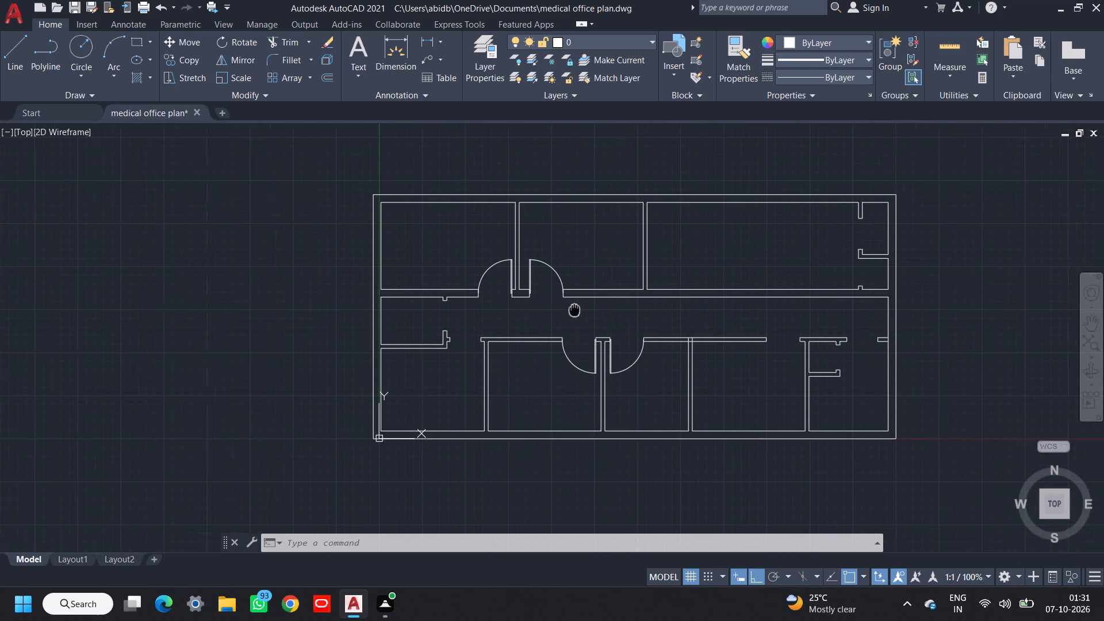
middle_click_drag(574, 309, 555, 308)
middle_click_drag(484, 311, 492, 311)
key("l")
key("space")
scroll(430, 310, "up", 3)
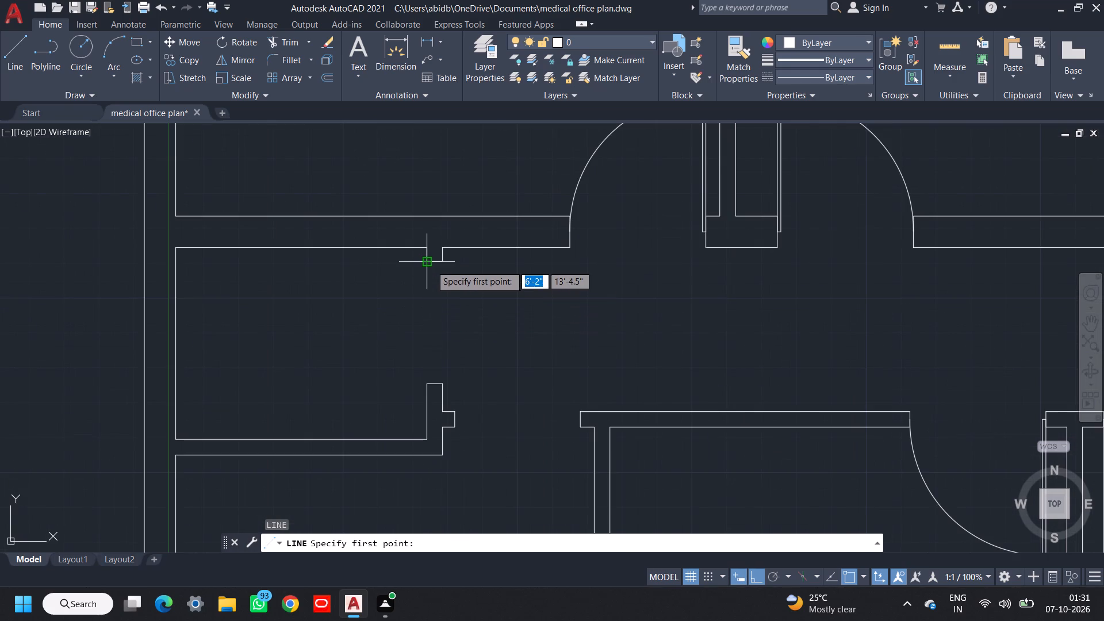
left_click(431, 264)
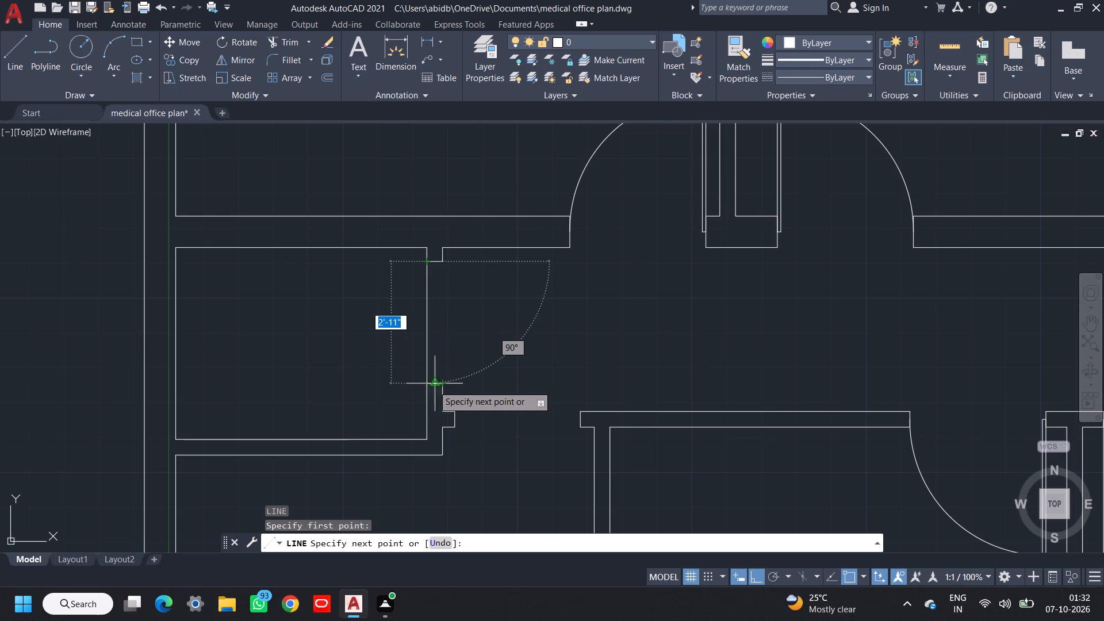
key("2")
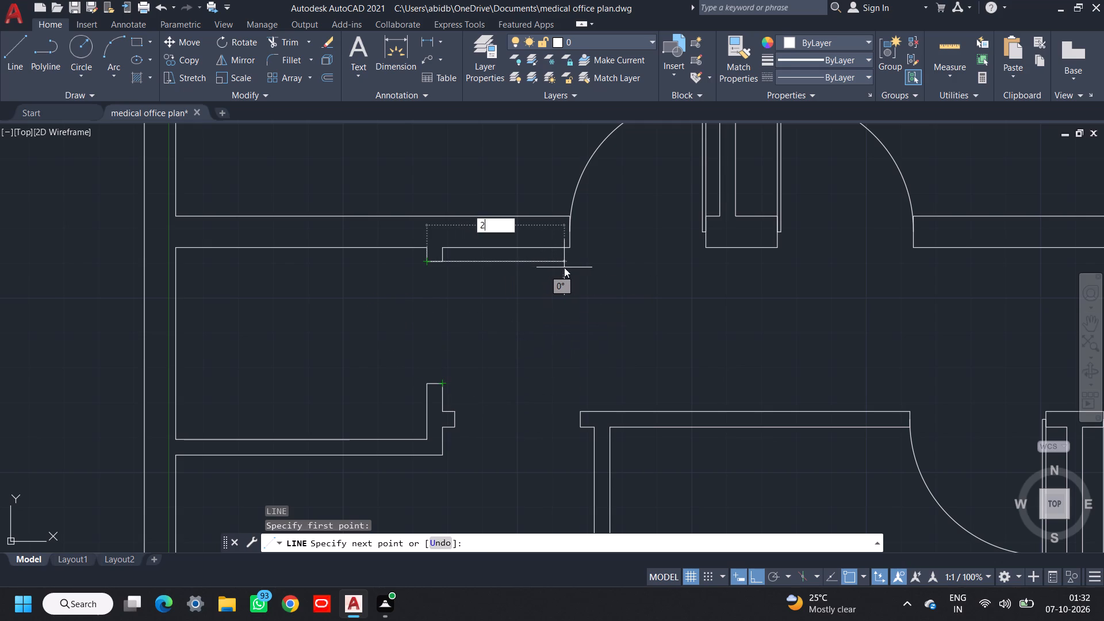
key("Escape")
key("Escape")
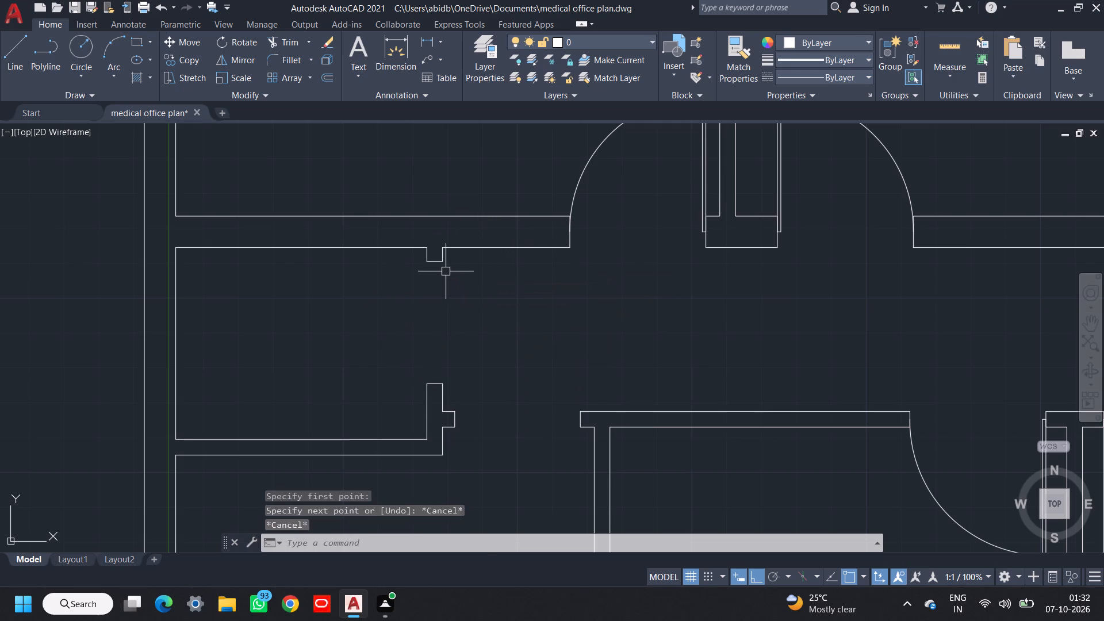
Draw a closed 3' by 1" door leaf from the upper jamb midpoint of the small left room's doorway, extending horizontally into the corridor.
key("l")
key("space")
scroll(438, 268, "up", 2)
left_click(427, 253)
scroll(427, 253, "down", 3)
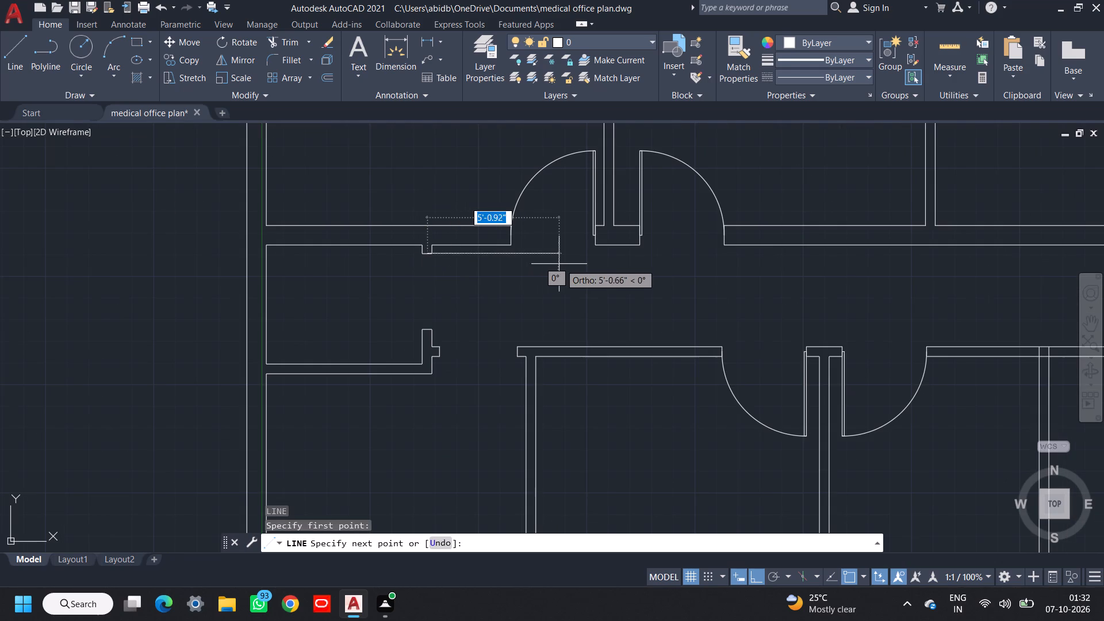
key("3")
key("apostrophe")
key("Return")
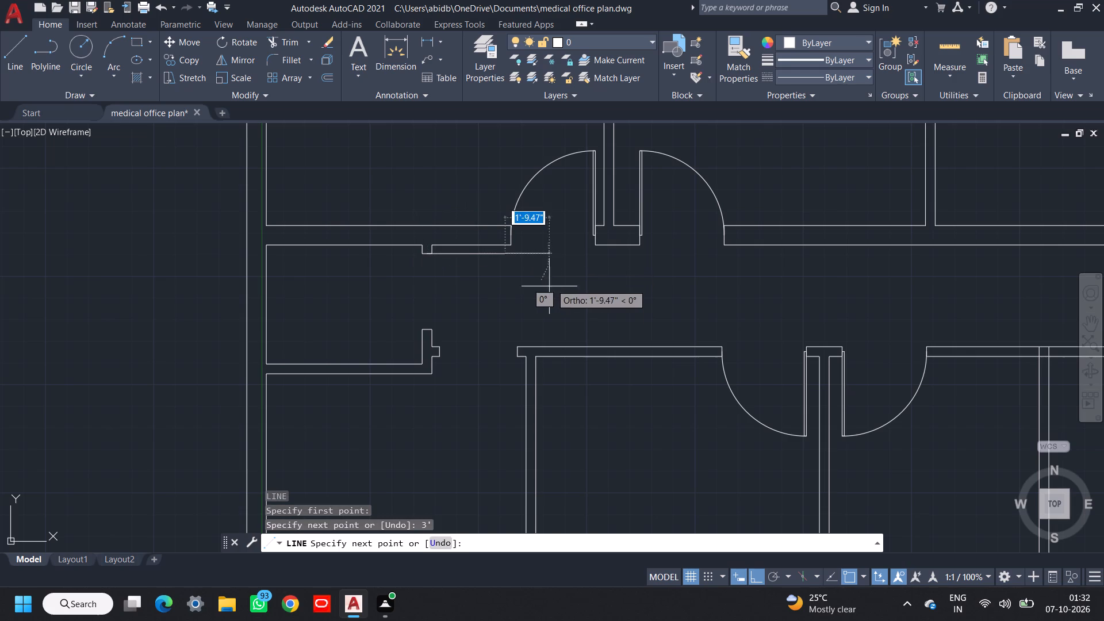
type("1\"")
key("Return")
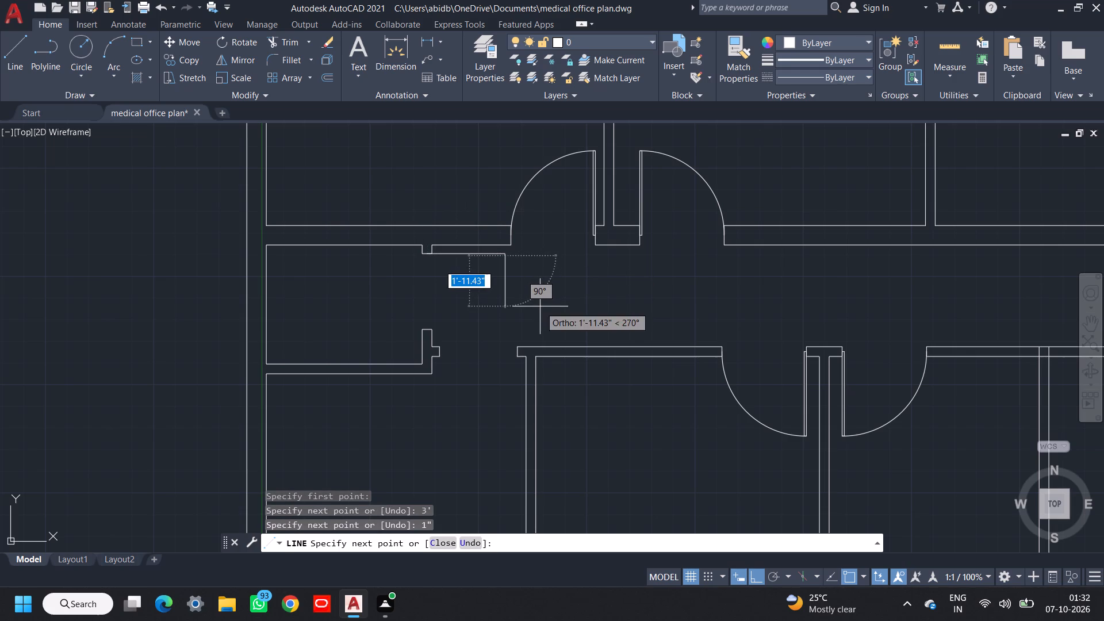
type("3'")
key("Return")
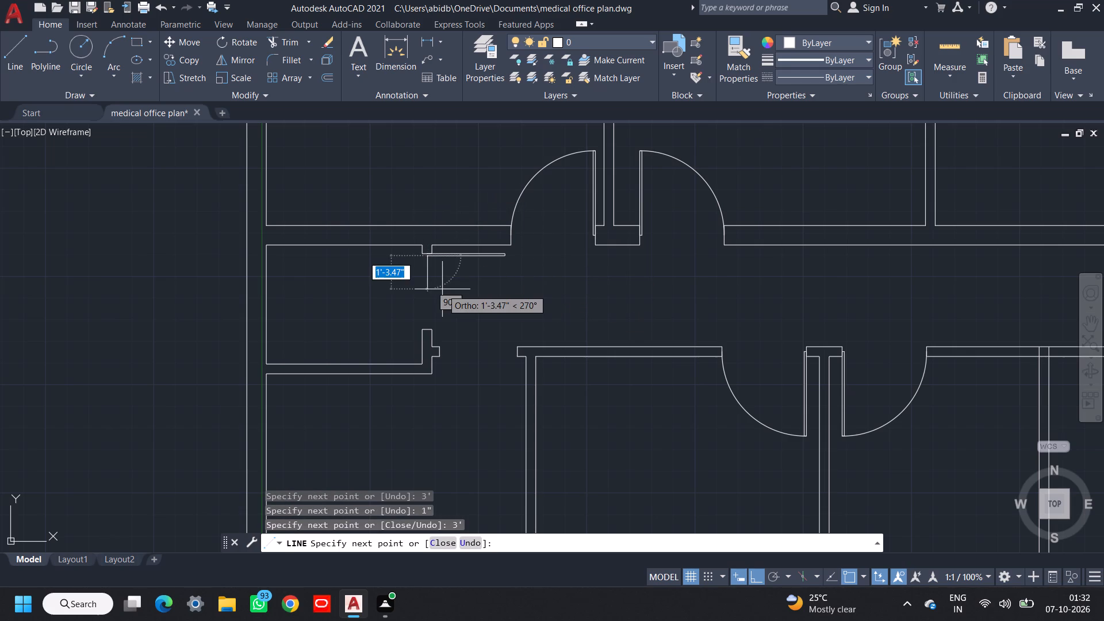
type("c")
key("space")
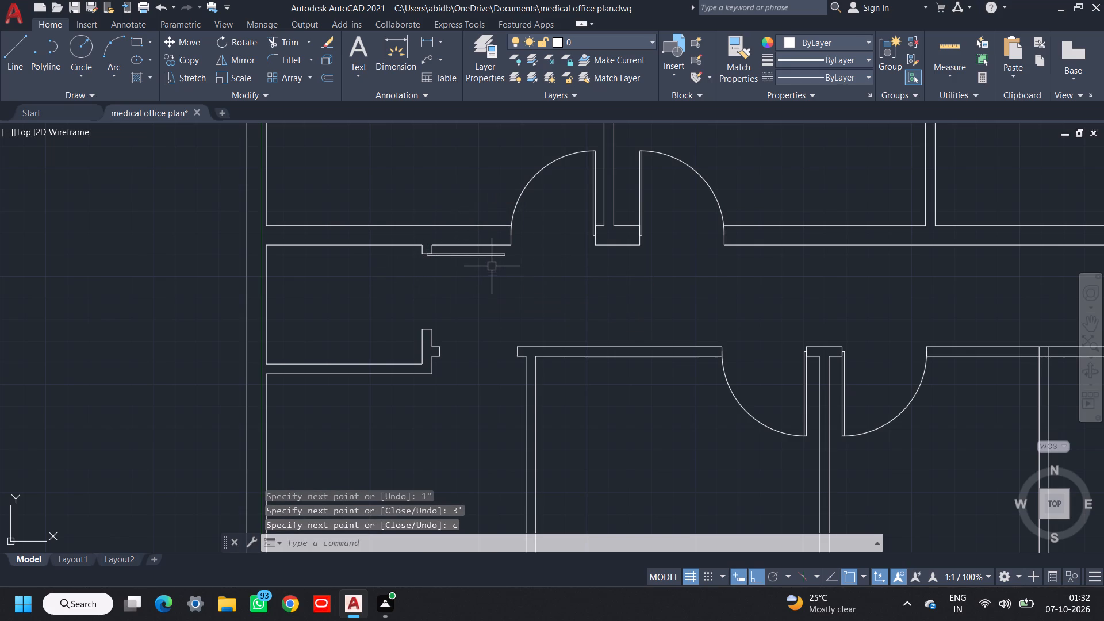
Draw the small left room's door swing as a three-point arc from the lower jamb midpoint through the two corners of the leaf's free end.
key("a")
key("space")
scroll(440, 323, "up", 1)
left_click(419, 335)
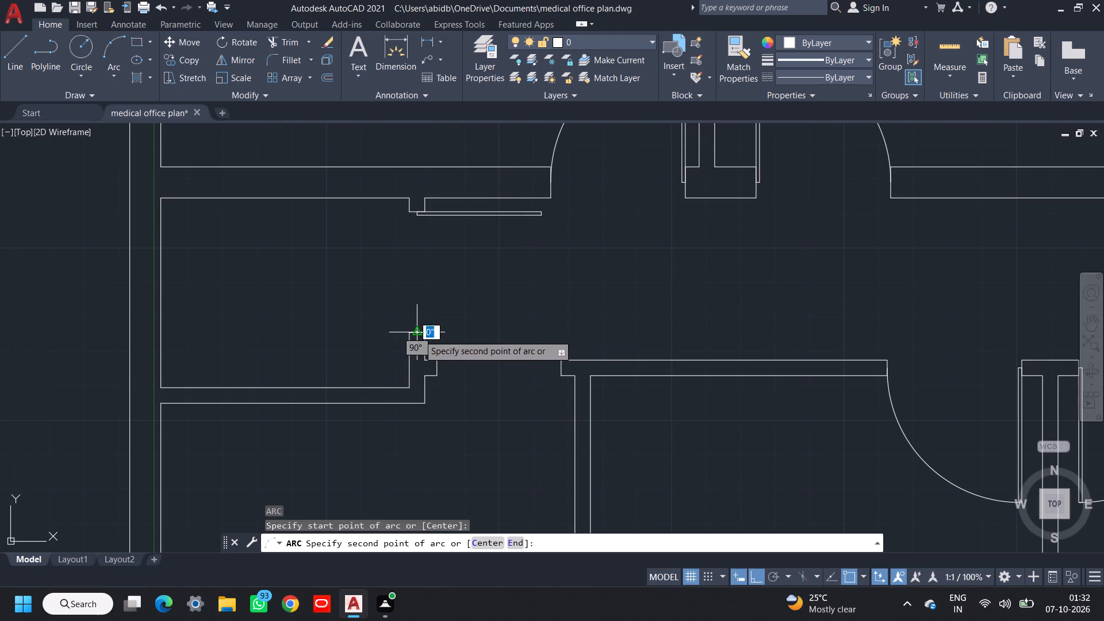
scroll(542, 214, "up", 3)
left_click(523, 216)
left_click(523, 202)
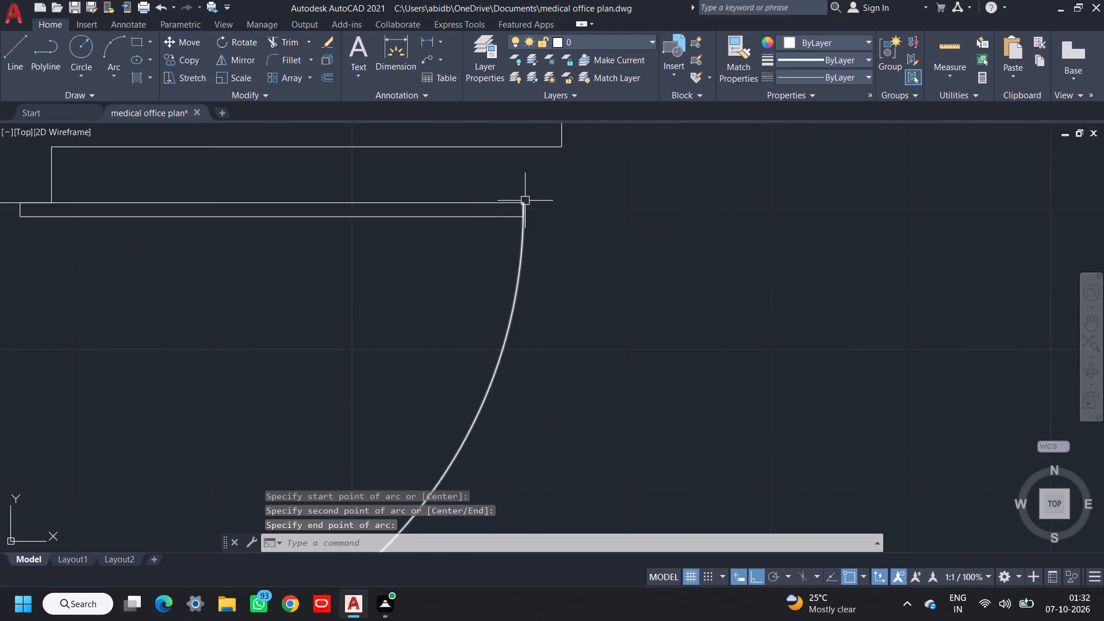
Group the small left room's door leaf lines and swing arc into one object.
left_click(550, 179)
left_click(486, 347)
scroll(487, 347, "down", 3)
middle_click_drag(487, 347, 545, 300)
scroll(458, 254, "up", 3)
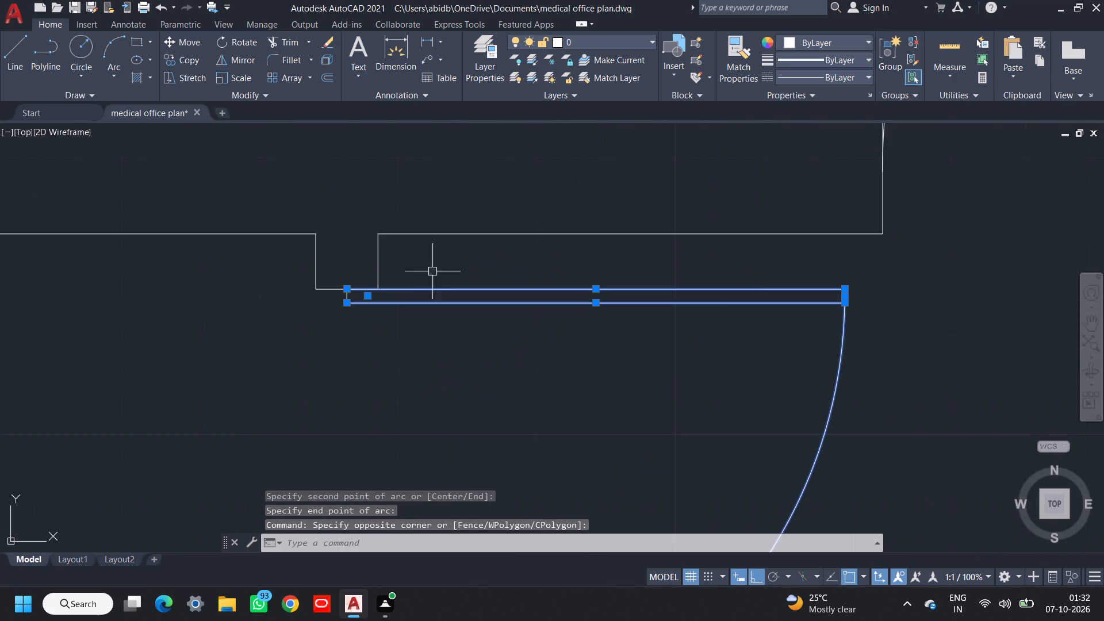
scroll(375, 300, "up", 2)
left_click(321, 290)
left_click(278, 338)
scroll(278, 338, "down", 3)
middle_click_drag(296, 336, 306, 320)
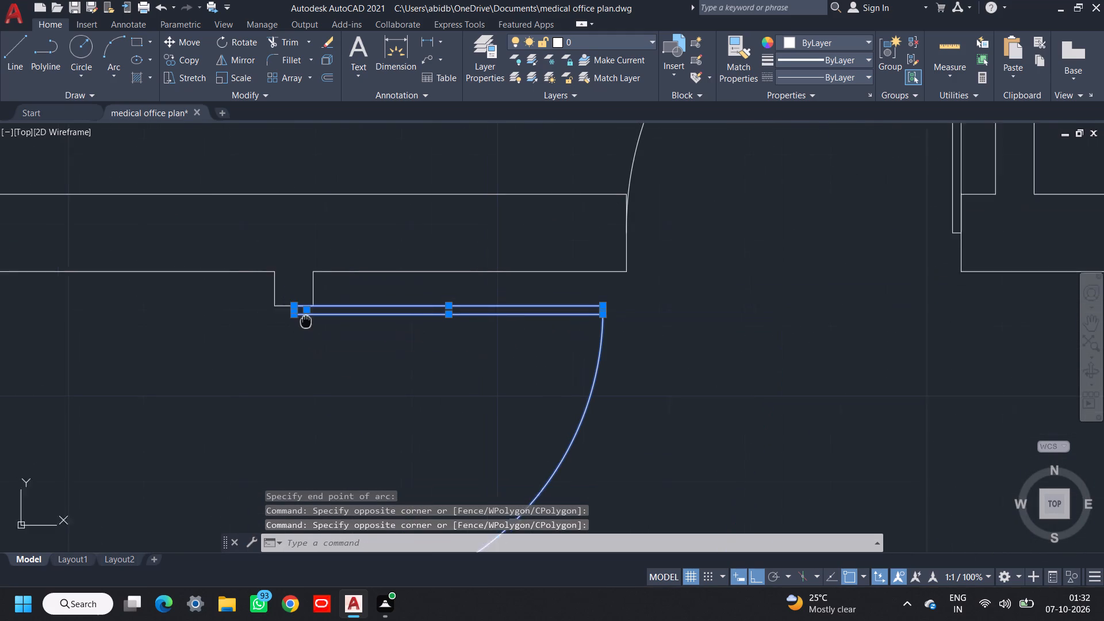
middle_click_drag(306, 320, 333, 282)
type("g")
key("space")
Draw a closed 3' by 1" door leaf downward into the first lower room from the midpoint of its doorway's right jamb.
scroll(411, 275, "down", 4)
middle_click_drag(529, 307, 526, 309)
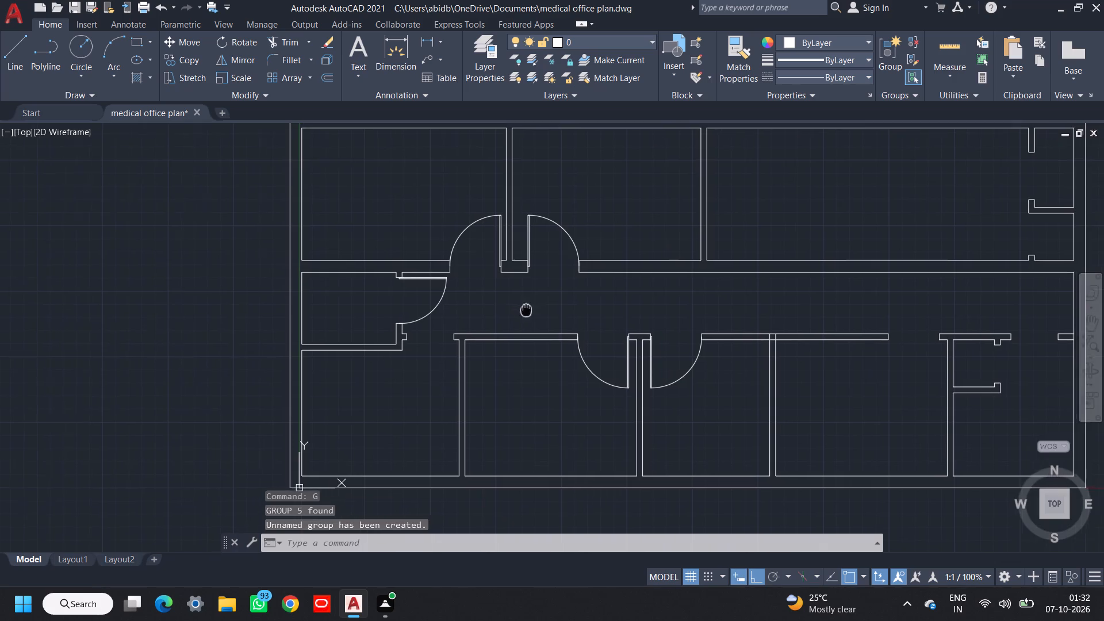
middle_click_drag(526, 309, 434, 296)
middle_click_drag(436, 318, 452, 299)
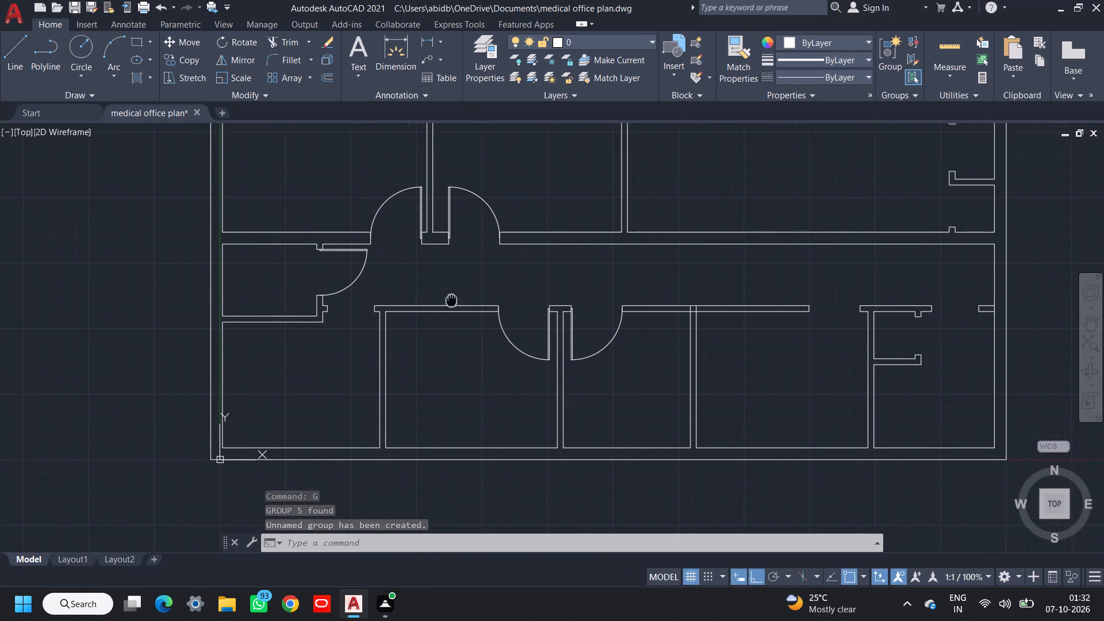
middle_click_drag(452, 299, 454, 296)
key("l")
key("space")
scroll(379, 310, "up", 3)
left_click(366, 268)
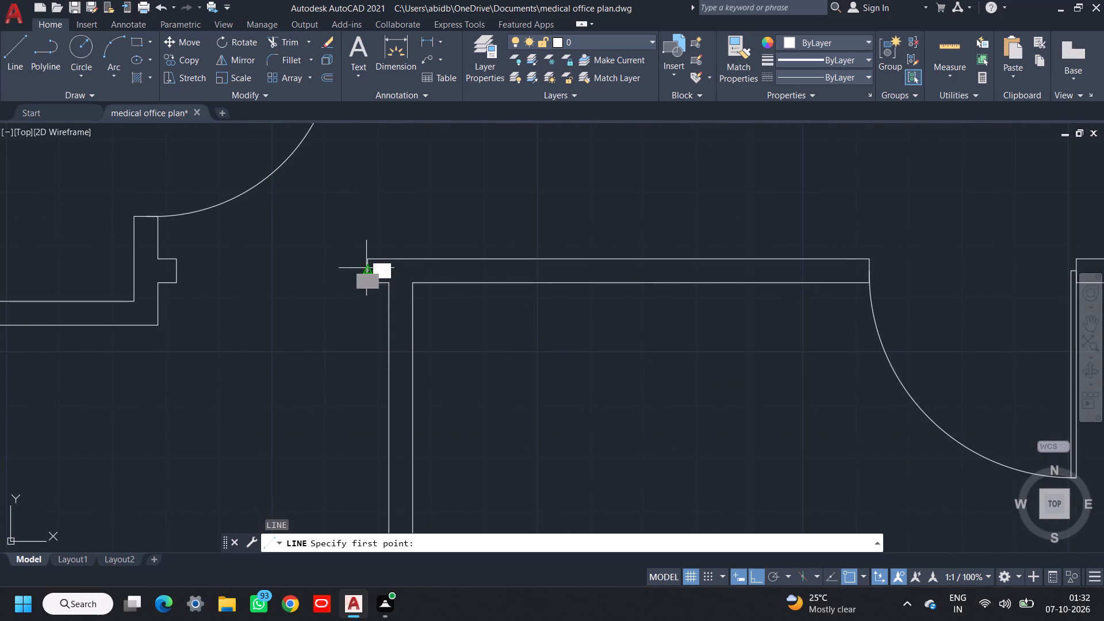
type("3'")
key("Return")
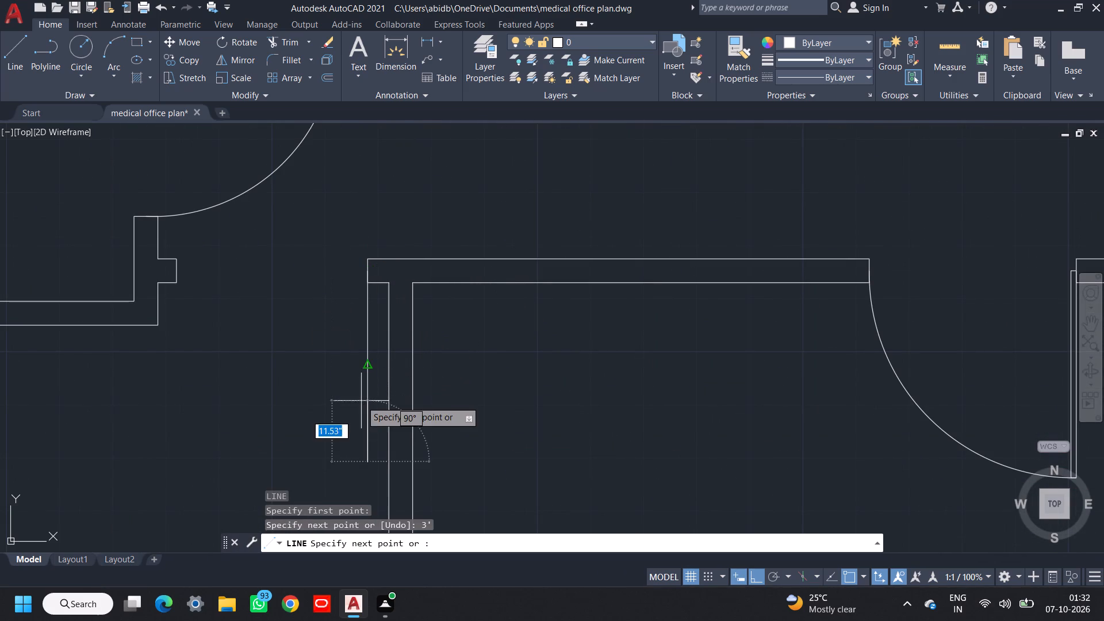
type("1\"")
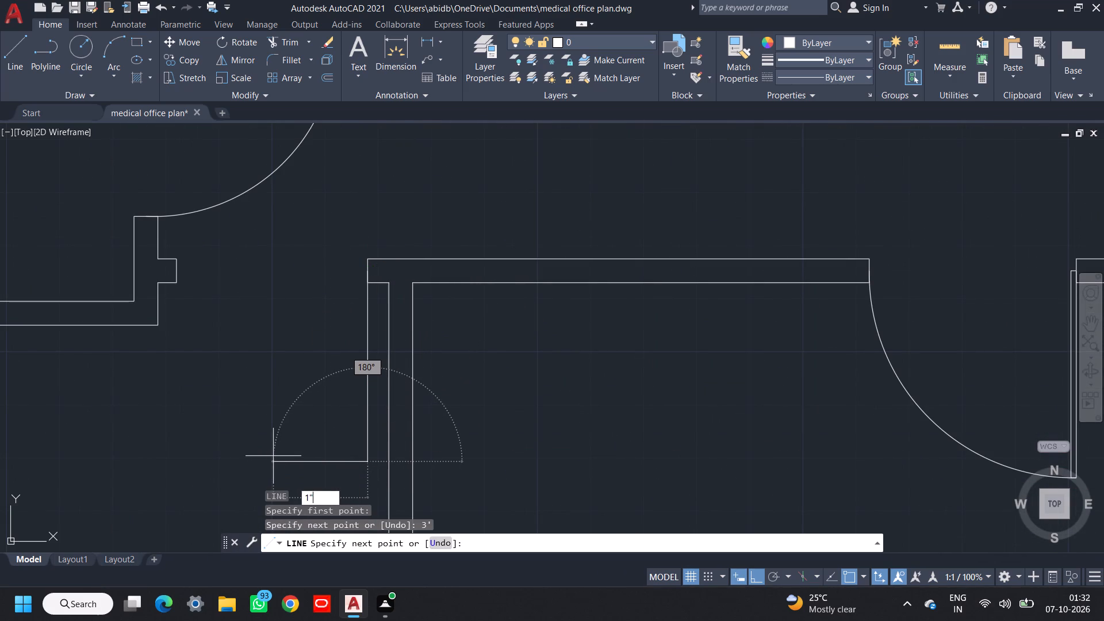
key("Return")
type("3'")
key("Return")
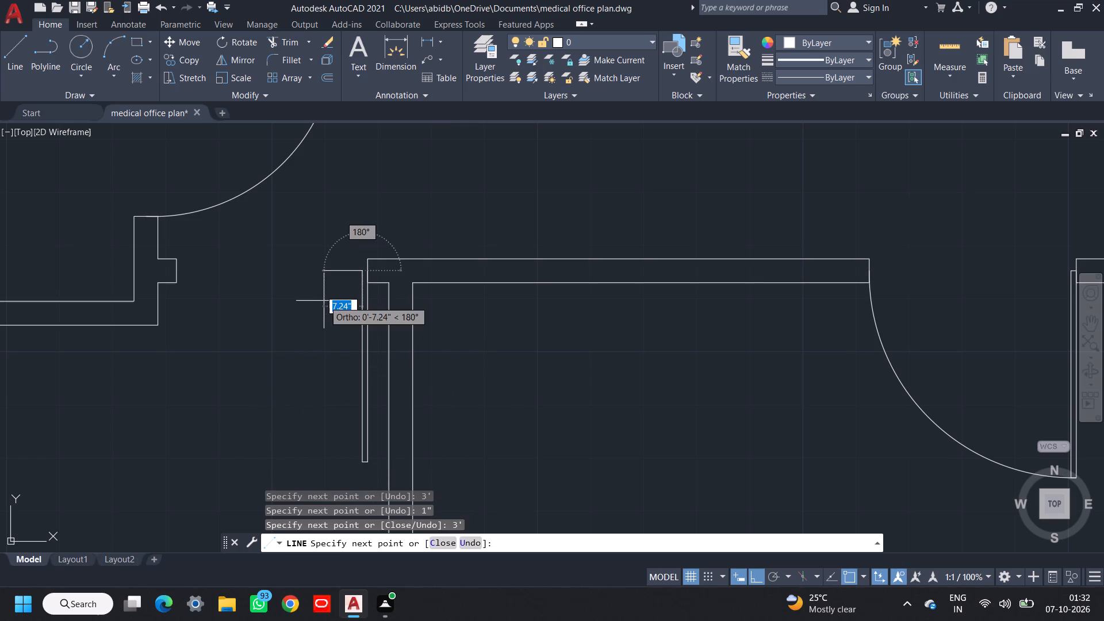
type("c")
key("space")
Draw the first lower room's door swing as a three-point arc from the left jamb midpoint through the two corners of the leaf's free end.
type("a")
key("space")
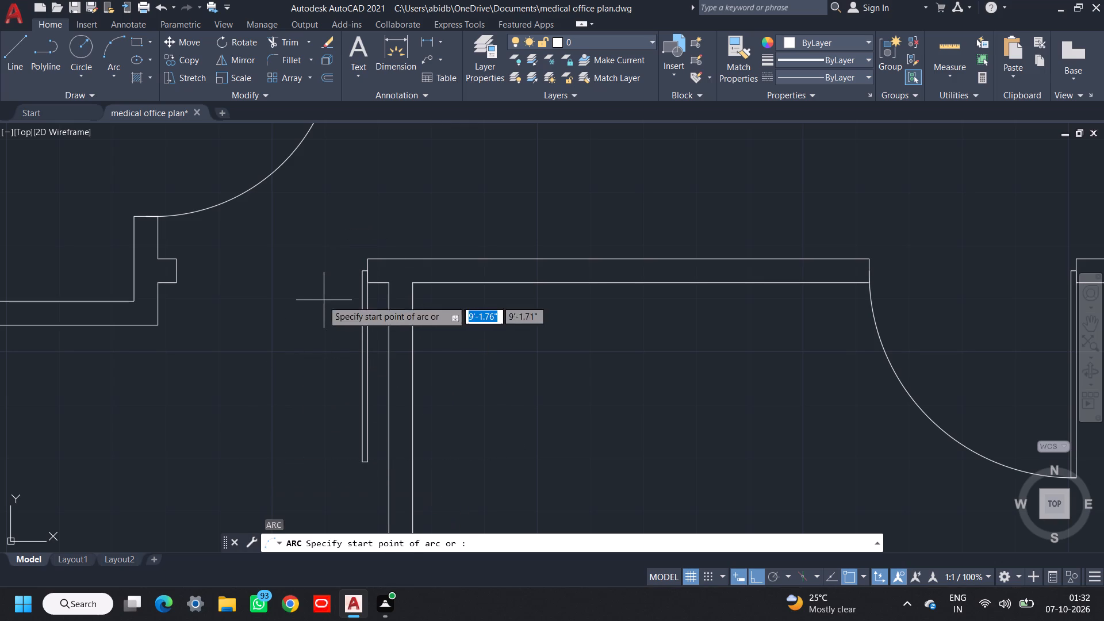
left_click(177, 274)
scroll(375, 487, "up", 3)
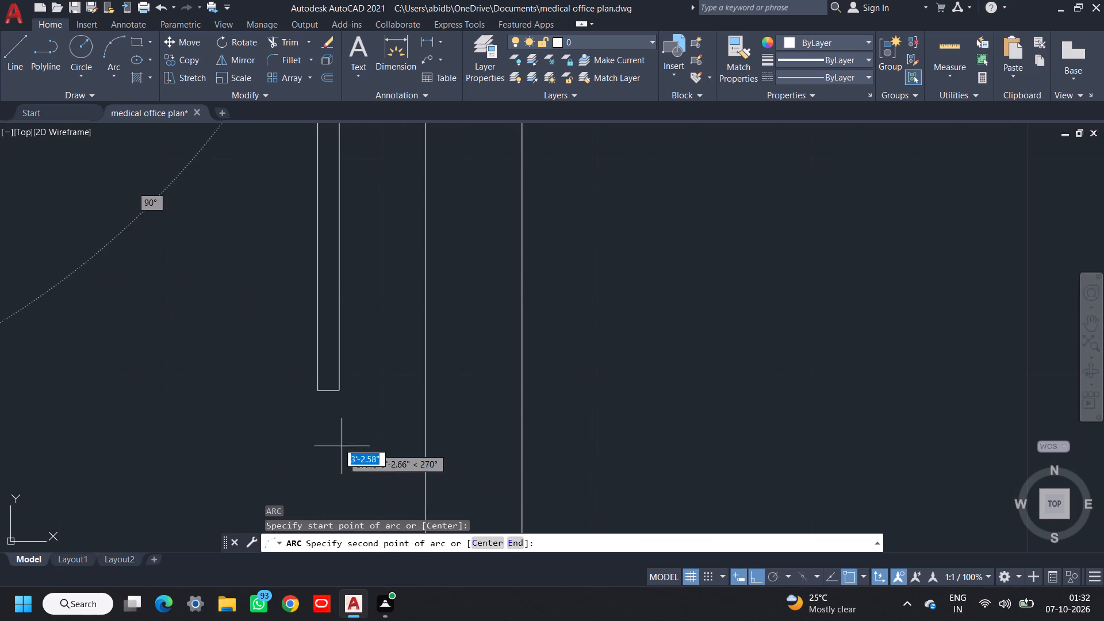
left_click(318, 388)
left_click(339, 388)
scroll(352, 388, "down", 2)
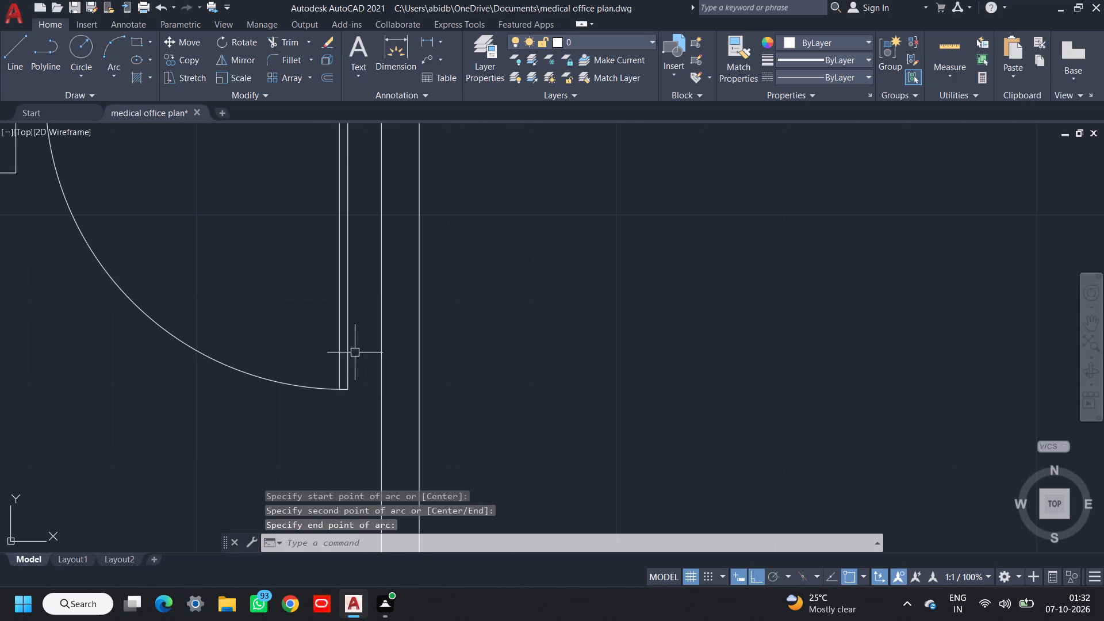
Group the first lower room's door leaf lines and swing arc into one object.
left_click(358, 326)
left_click(279, 414)
scroll(290, 408, "down", 3)
middle_click_drag(312, 405, 330, 420)
scroll(322, 344, "up", 2)
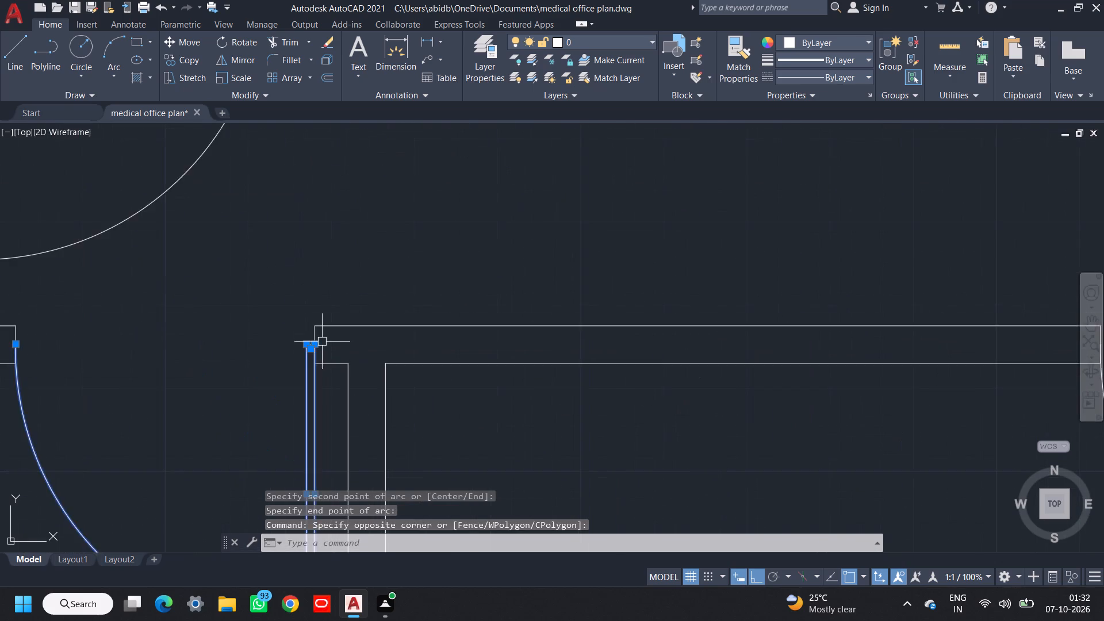
scroll(322, 342, "up", 3)
left_click(287, 337)
left_click(251, 373)
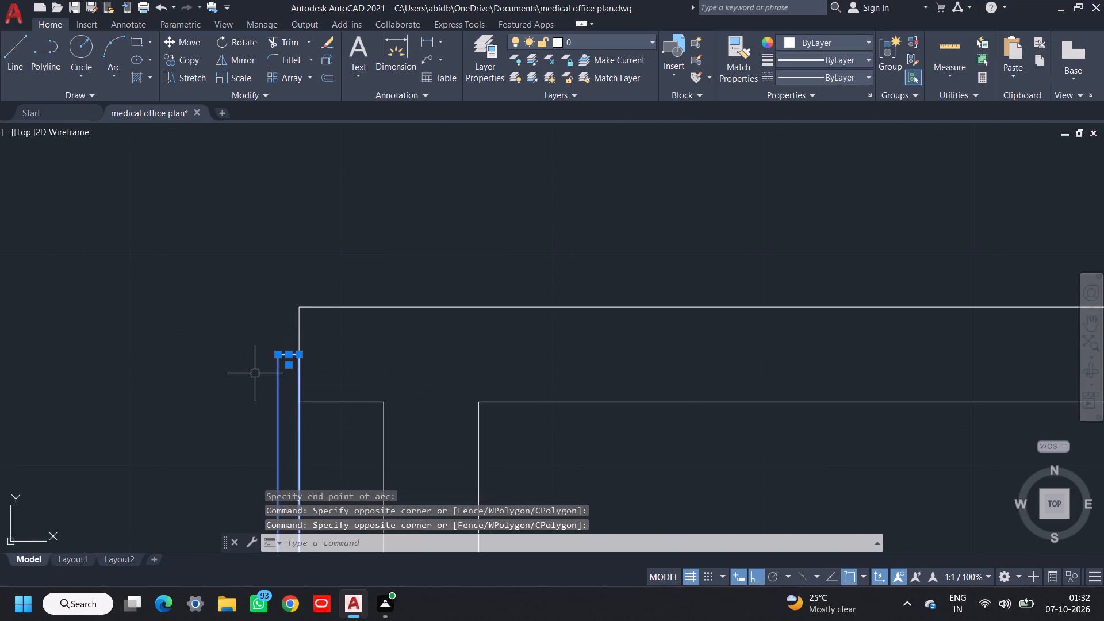
type("g")
key("space")
Draw a closed 3'3" by 1" door leaf downward into the fourth lower room from the midpoint of its doorway's right jamb.
scroll(259, 375, "down", 5)
middle_click_drag(384, 404, 313, 327)
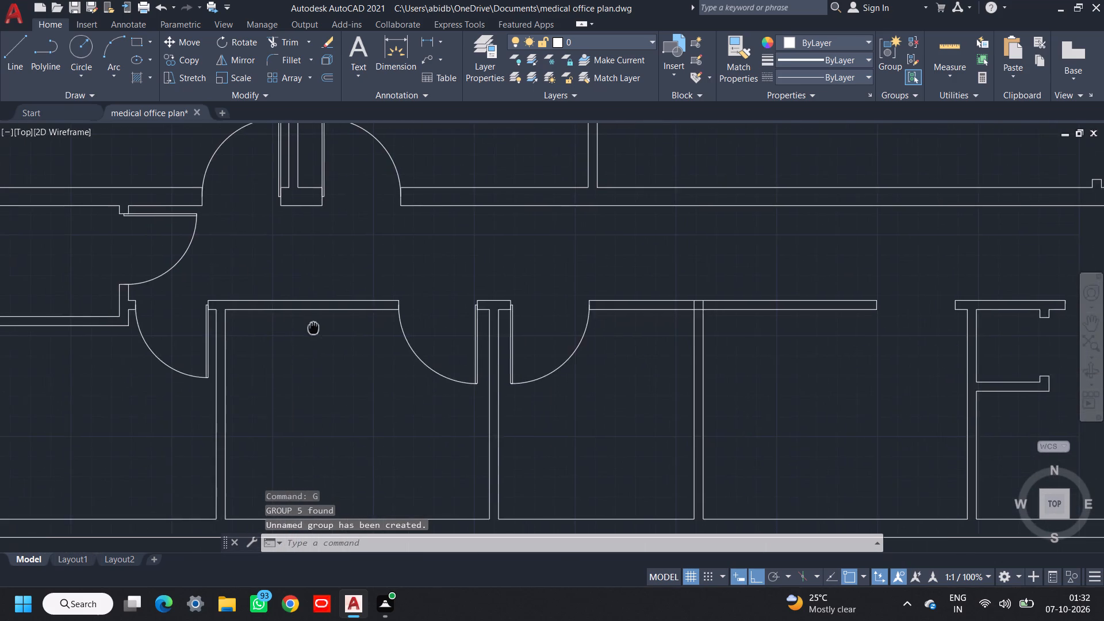
scroll(324, 323, "down", 1)
middle_click_drag(476, 349, 374, 297)
middle_click_drag(543, 310, 430, 282)
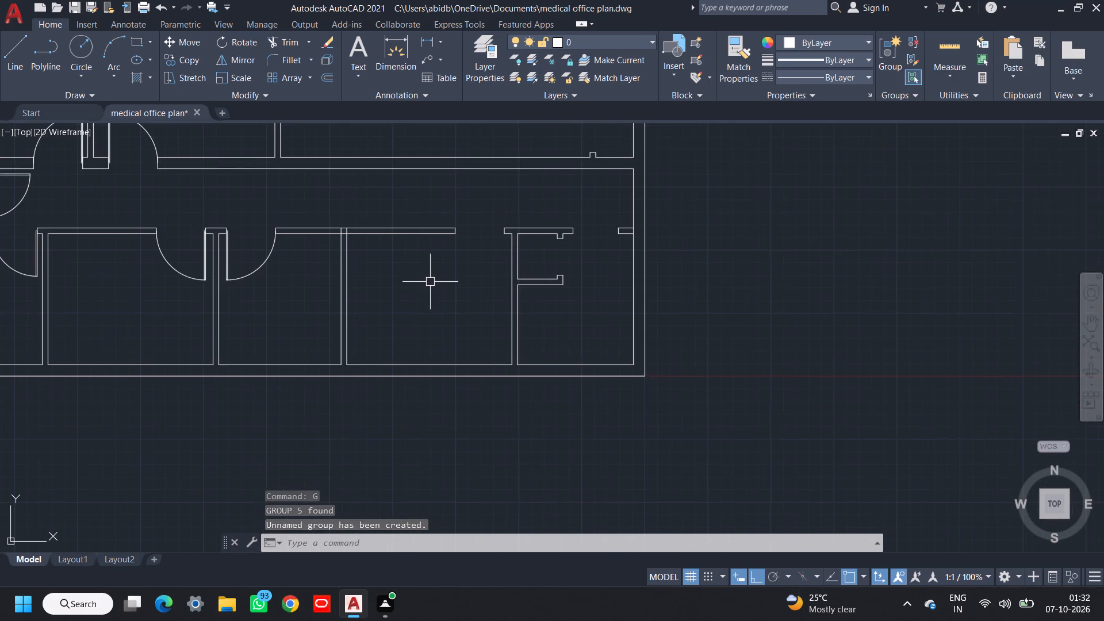
middle_click_drag(531, 335, 730, 400)
middle_click_drag(681, 339, 616, 347)
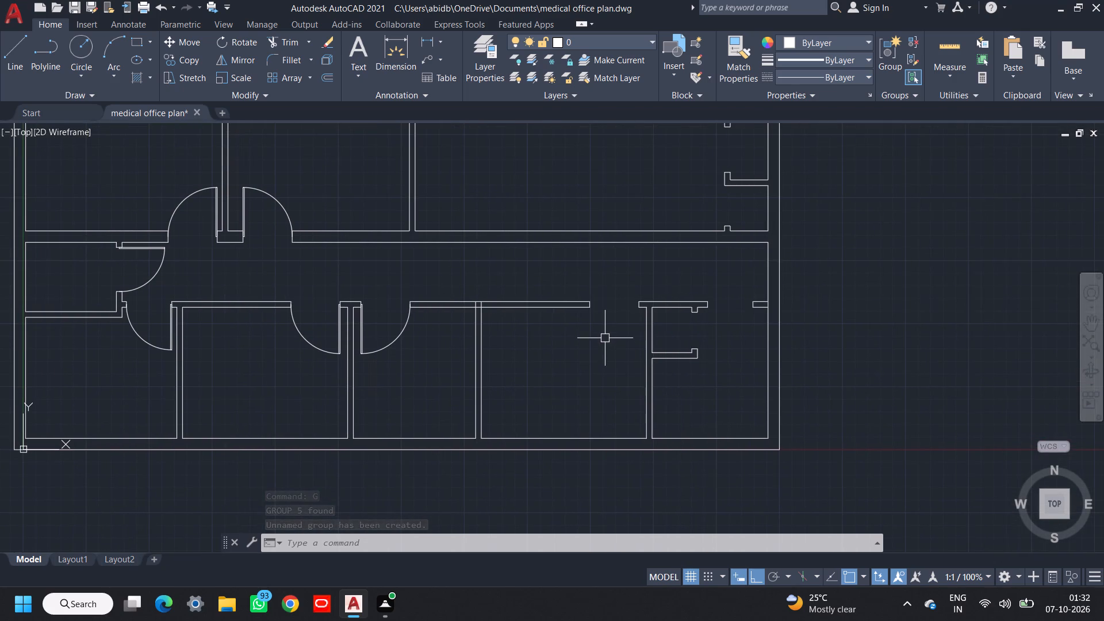
type("l")
key("space")
scroll(627, 319, "up", 2)
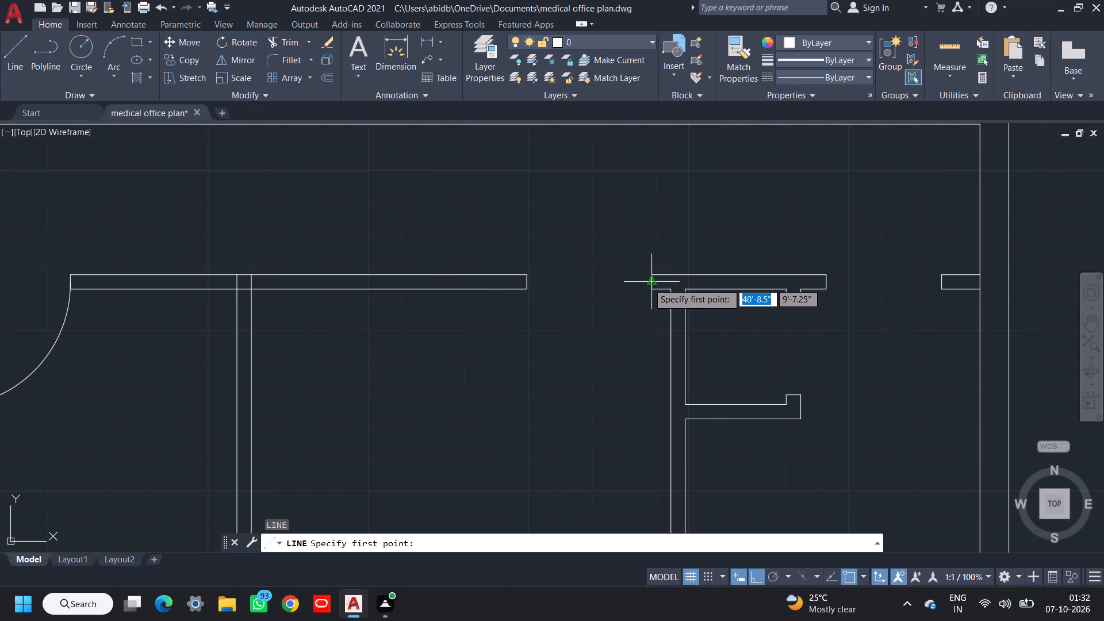
left_click(648, 281)
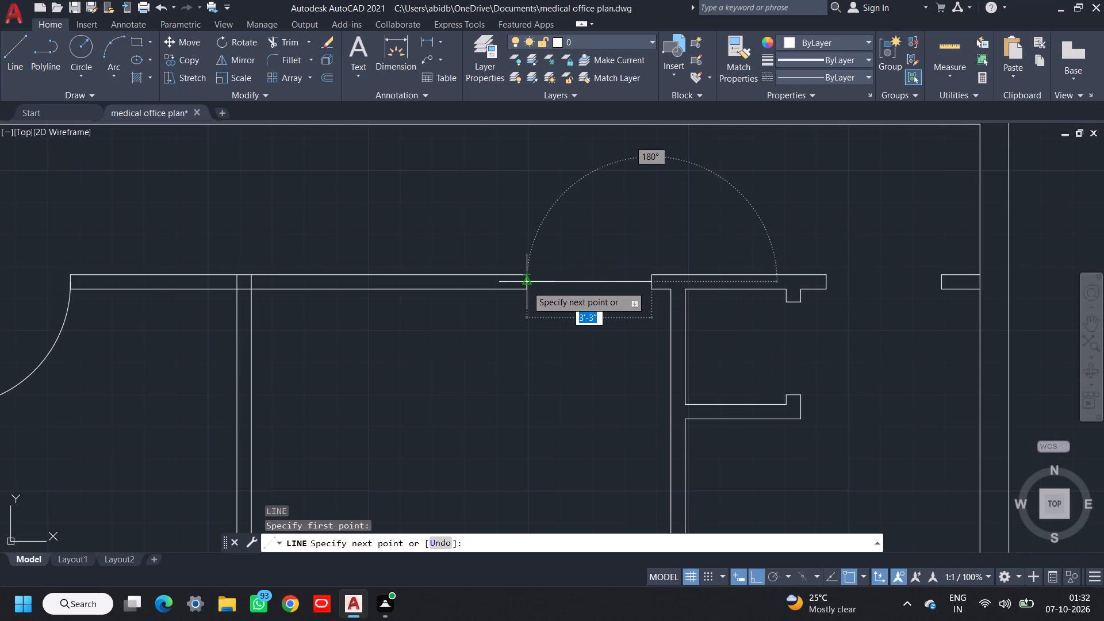
type("3'3\"")
key("Return")
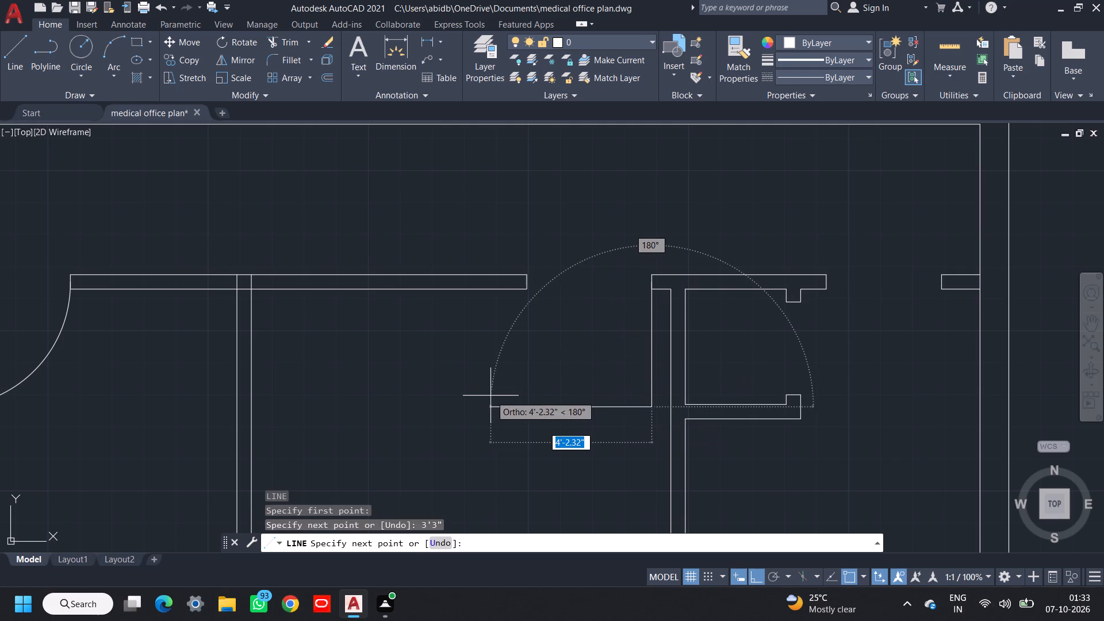
type("1\"")
key("Return")
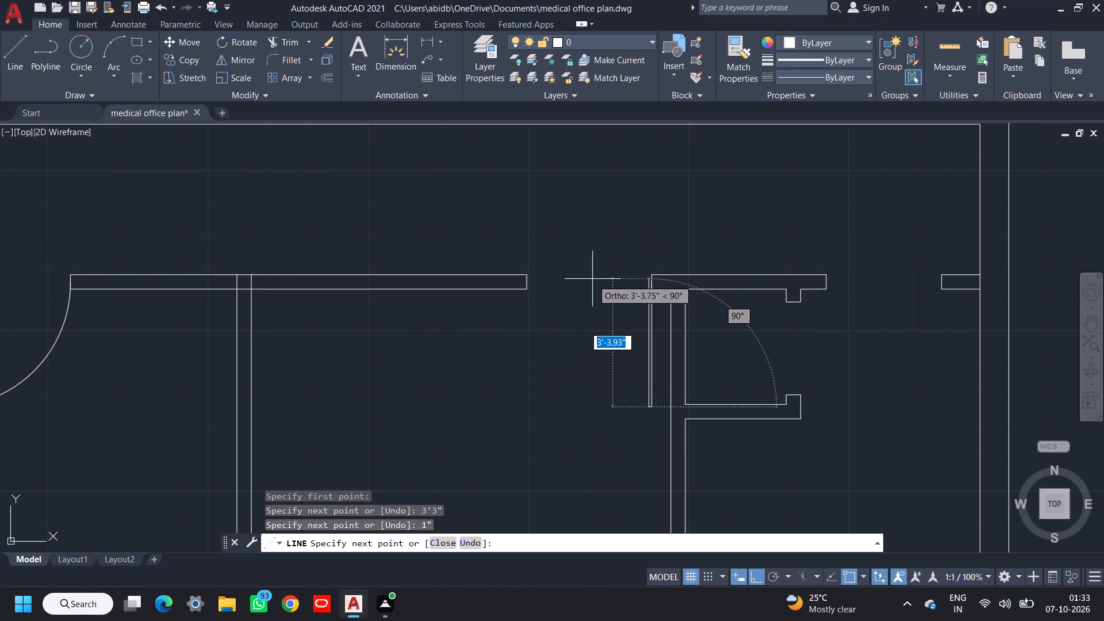
type("3'3\"")
key("Return")
type("c")
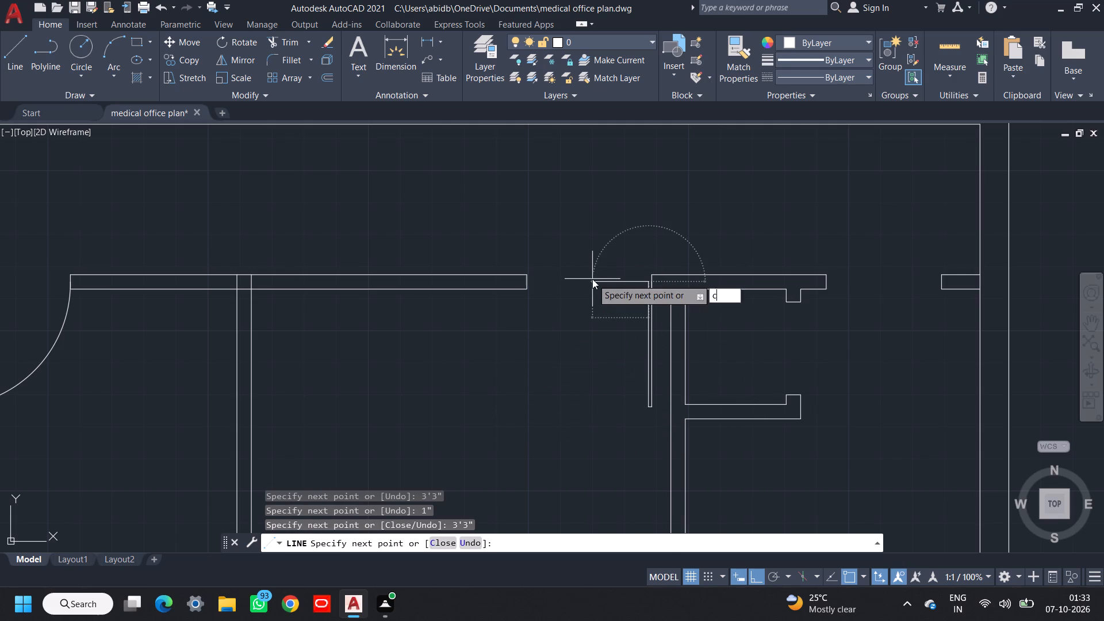
key("space")
Draw the fourth lower room's door swing as a three-point arc from the left jamb midpoint through the two corners of the leaf's free end.
type("a")
key("space")
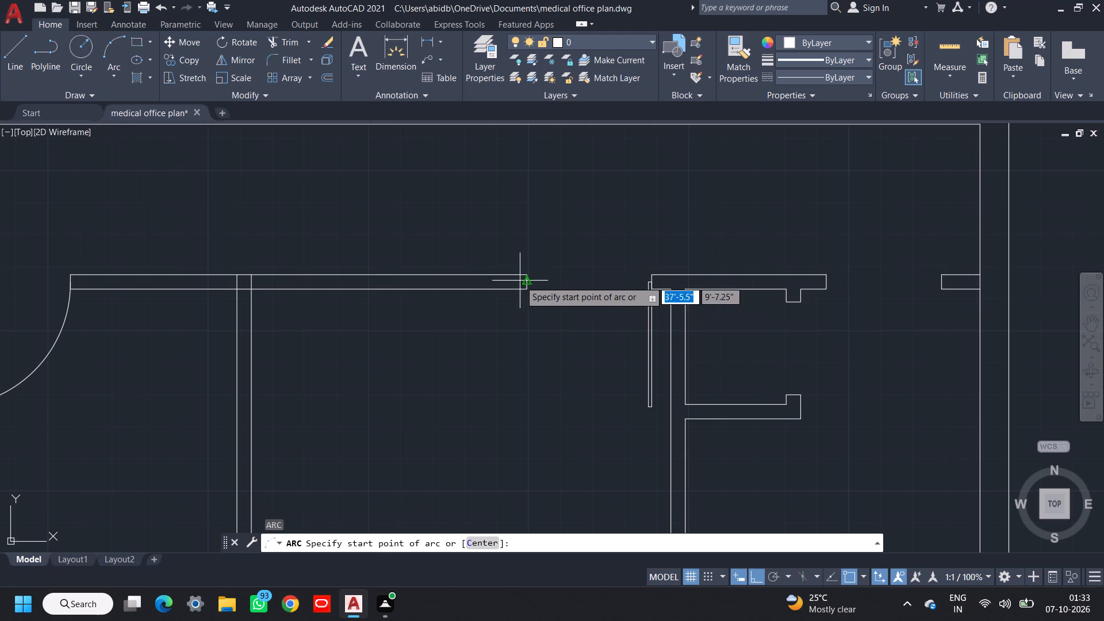
left_click(527, 281)
scroll(645, 415, "up", 4)
left_click(652, 361)
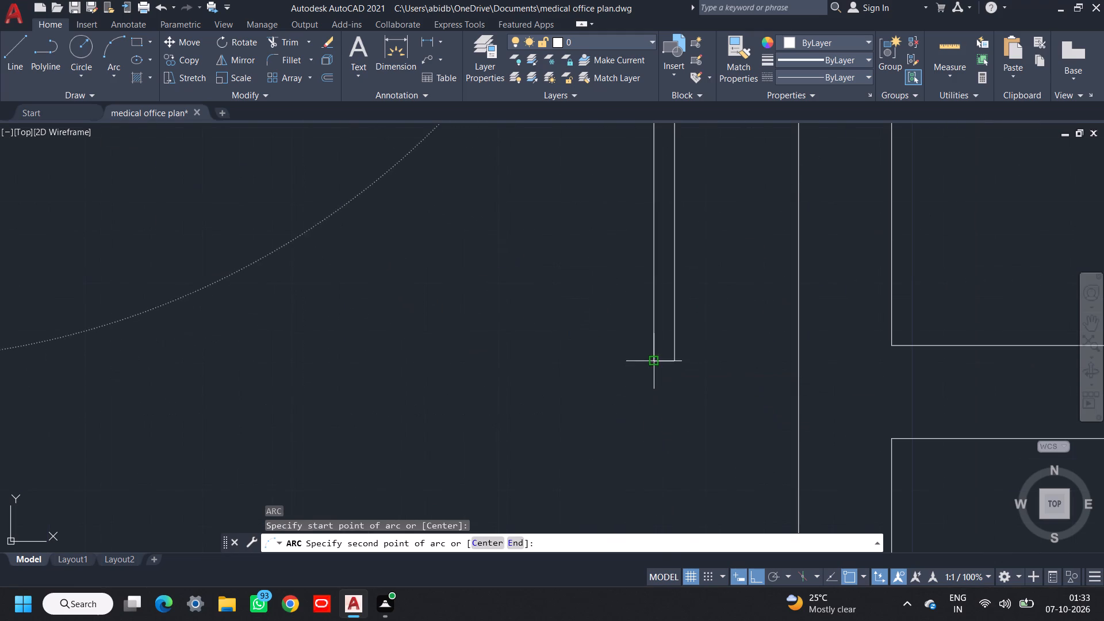
left_click(677, 363)
Group the fourth lower room's door leaf lines and swing arc into one object.
left_click(714, 258)
left_click(549, 392)
scroll(553, 390, "down", 3)
middle_click_drag(568, 386, 578, 415)
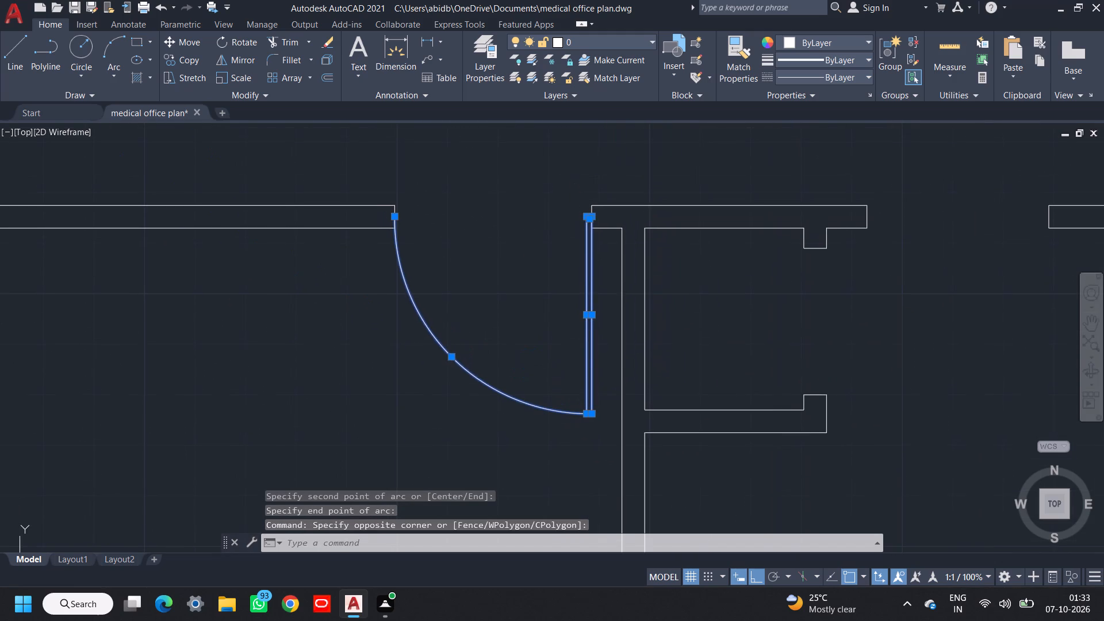
middle_click_drag(578, 415, 577, 416)
scroll(595, 216, "up", 5)
left_click(539, 202)
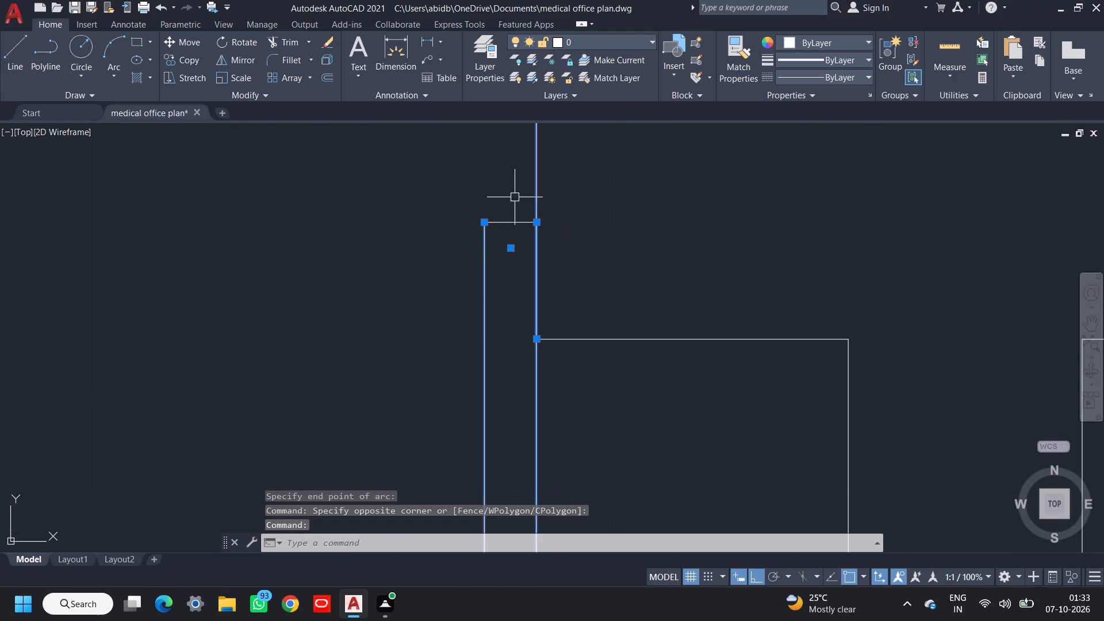
left_click(536, 179, "shift")
left_click(520, 187)
left_click(443, 240)
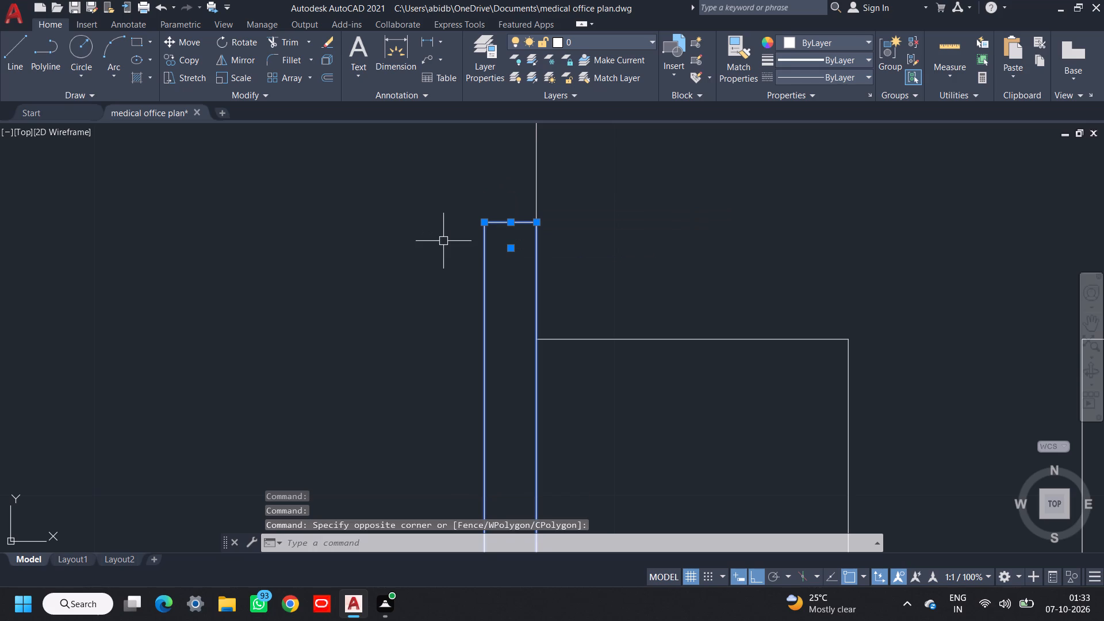
type("g")
key("space")
Draw a closed 3' by 1" door leaf downward into the lower-right corner room from the midpoint of its doorway's right jamb.
scroll(447, 242, "down", 7)
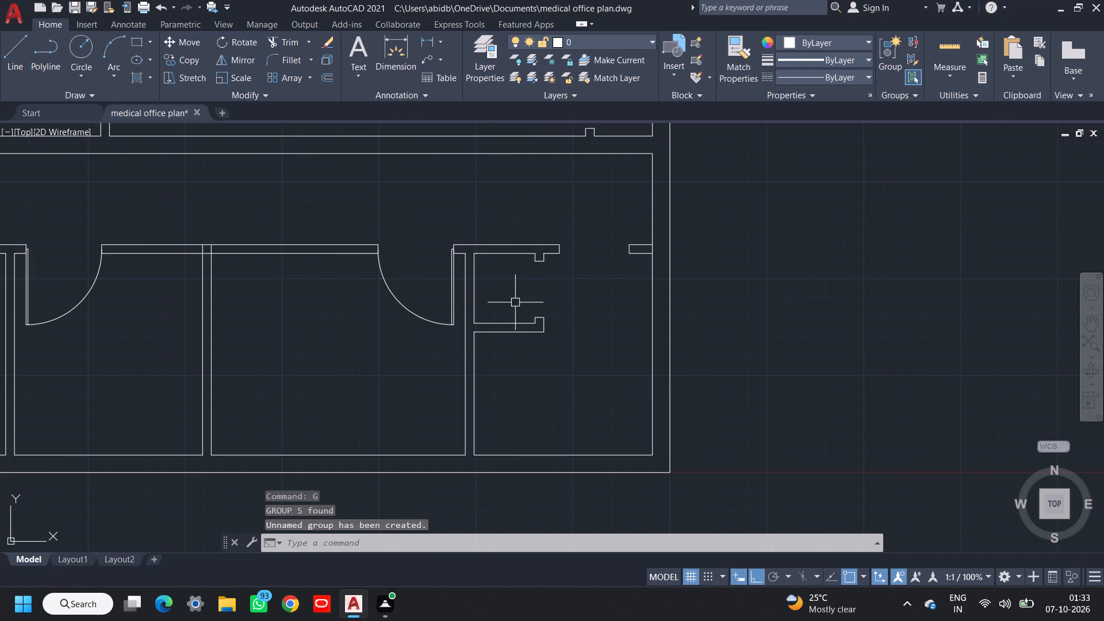
middle_click_drag(558, 282, 523, 278)
scroll(428, 281, "up", 1)
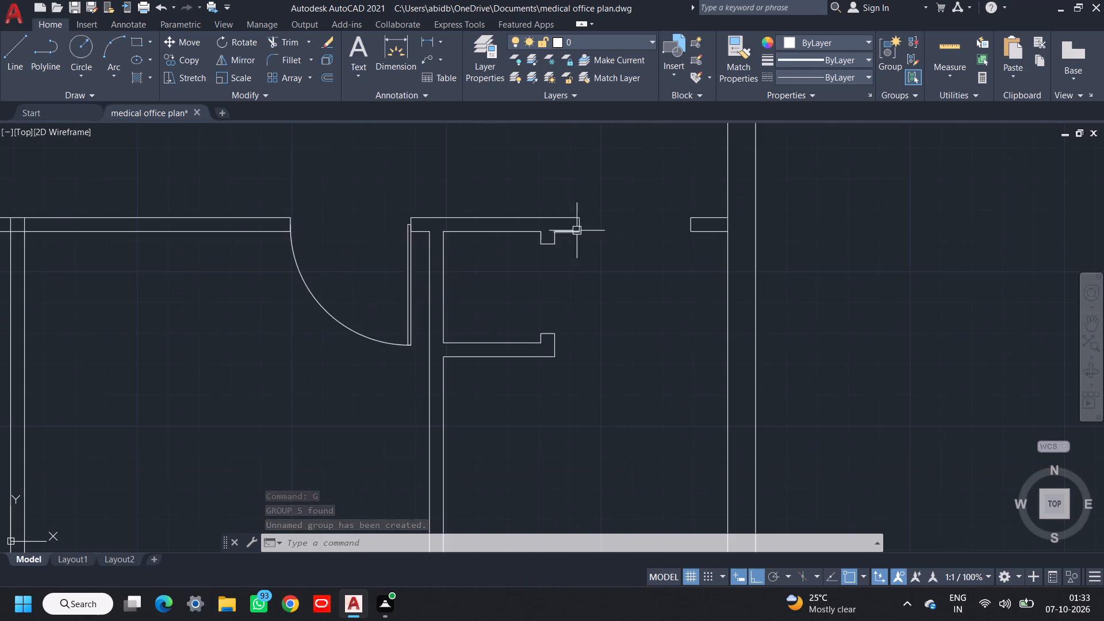
middle_click_drag(577, 230, 492, 248)
key("l")
key("space")
scroll(576, 245, "up", 2)
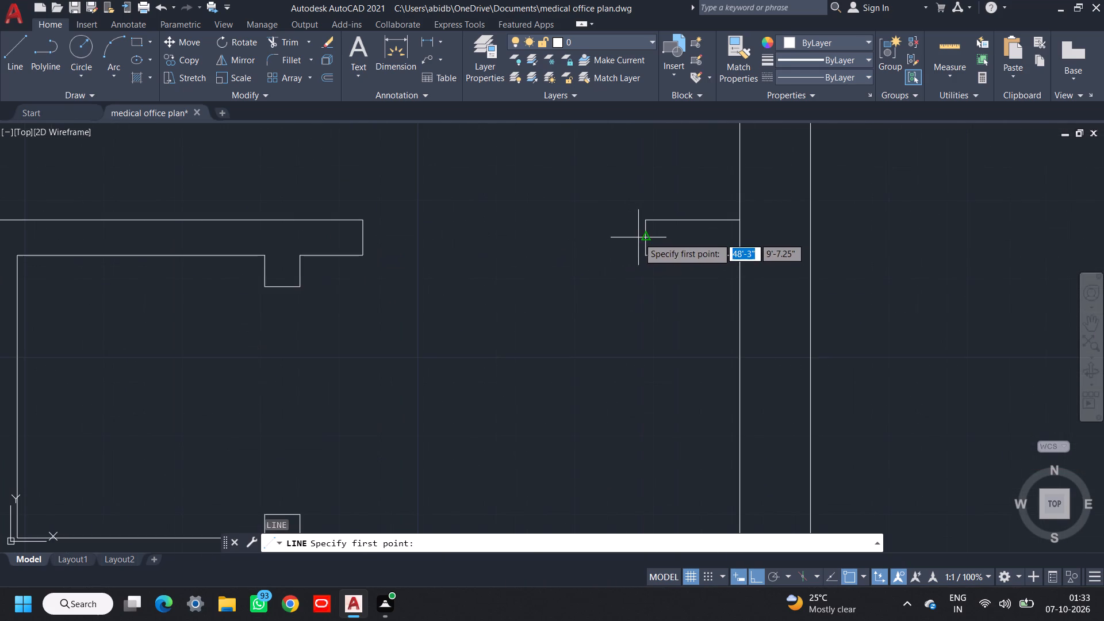
left_click(643, 237)
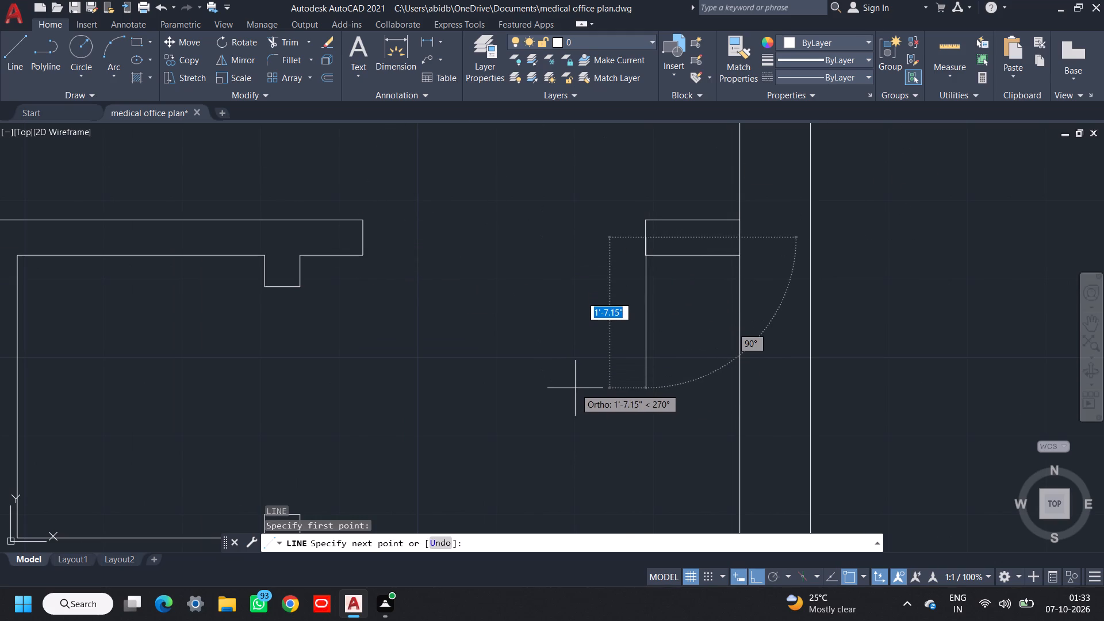
key("3")
key("apostrophe")
key("Return")
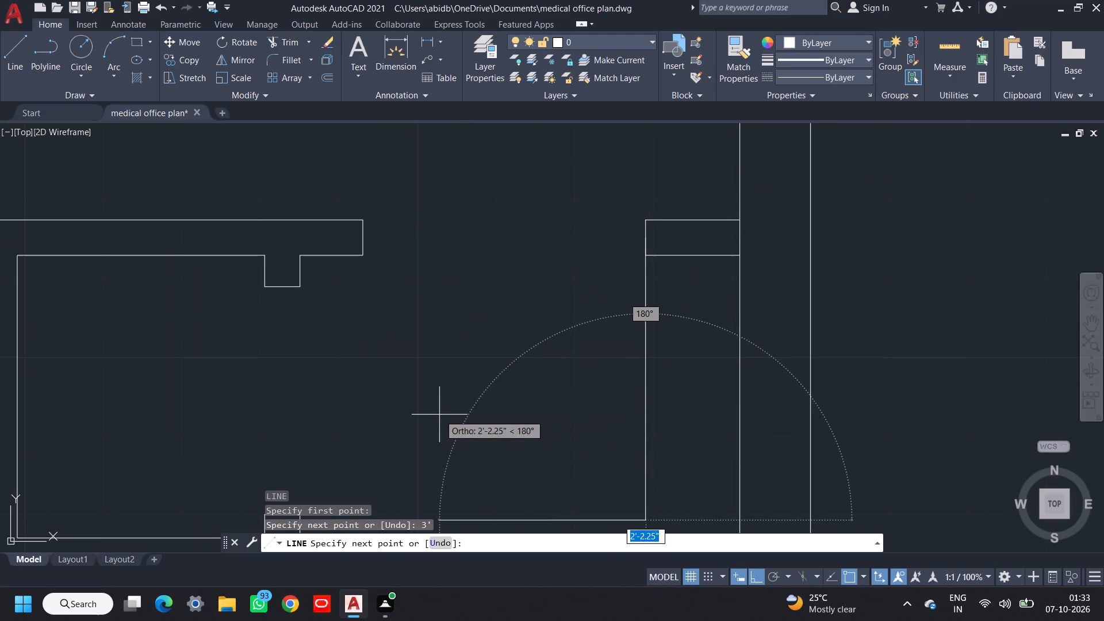
type("1\"")
key("Return")
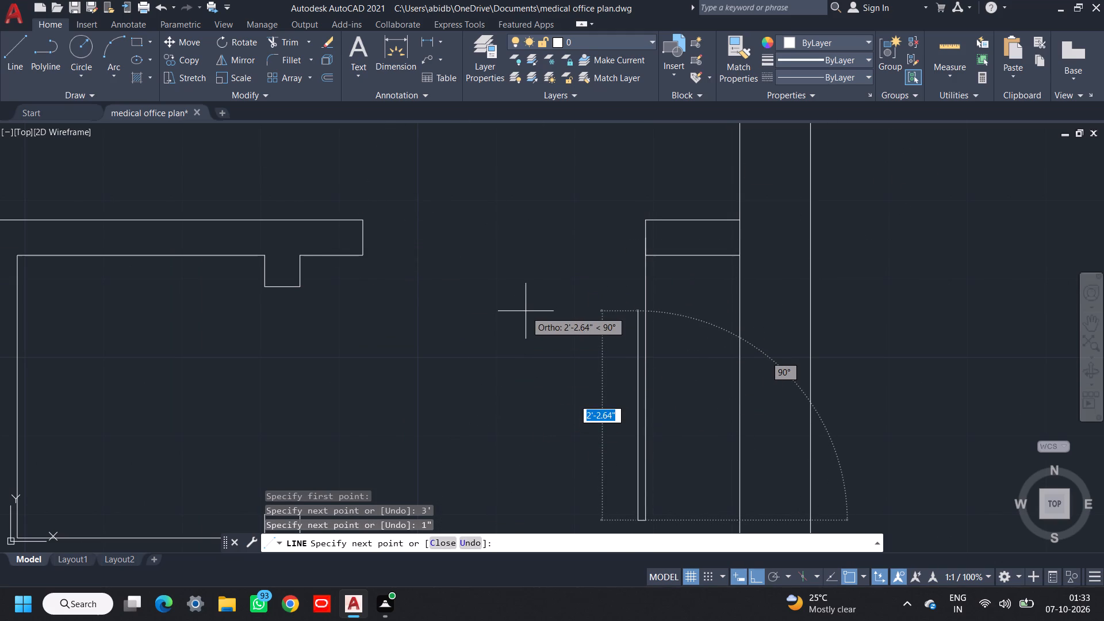
type("3'")
key("Return")
type("c")
key("space")
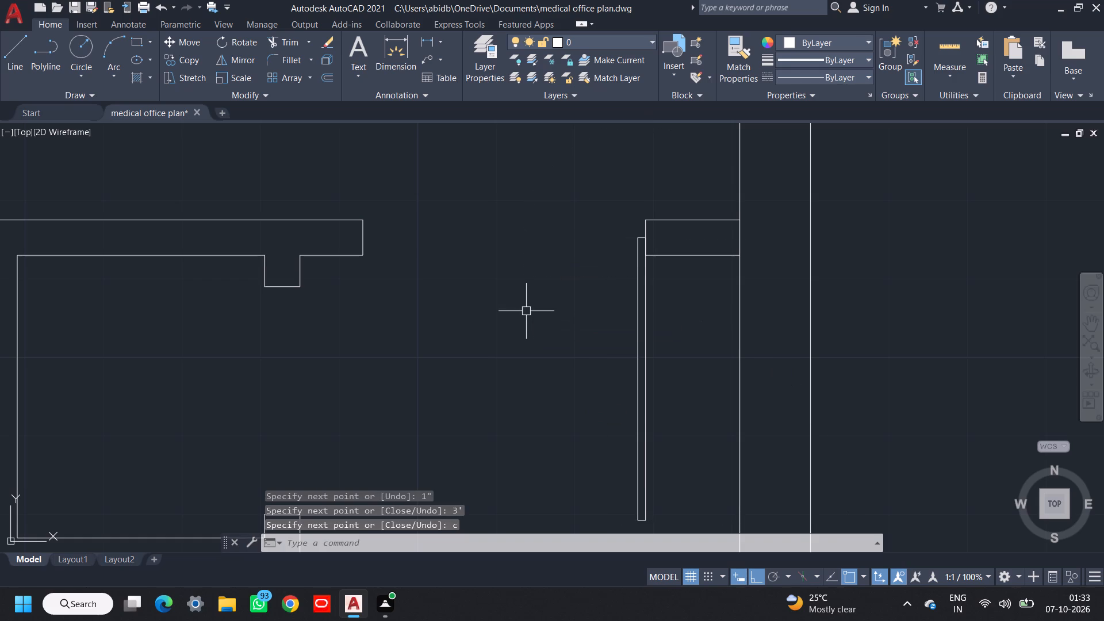
Draw the corner room's door swing as a three-point arc from the left jamb midpoint through the two corners of the leaf's free end.
middle_click_drag(510, 321, 470, 257)
key("a")
key("space")
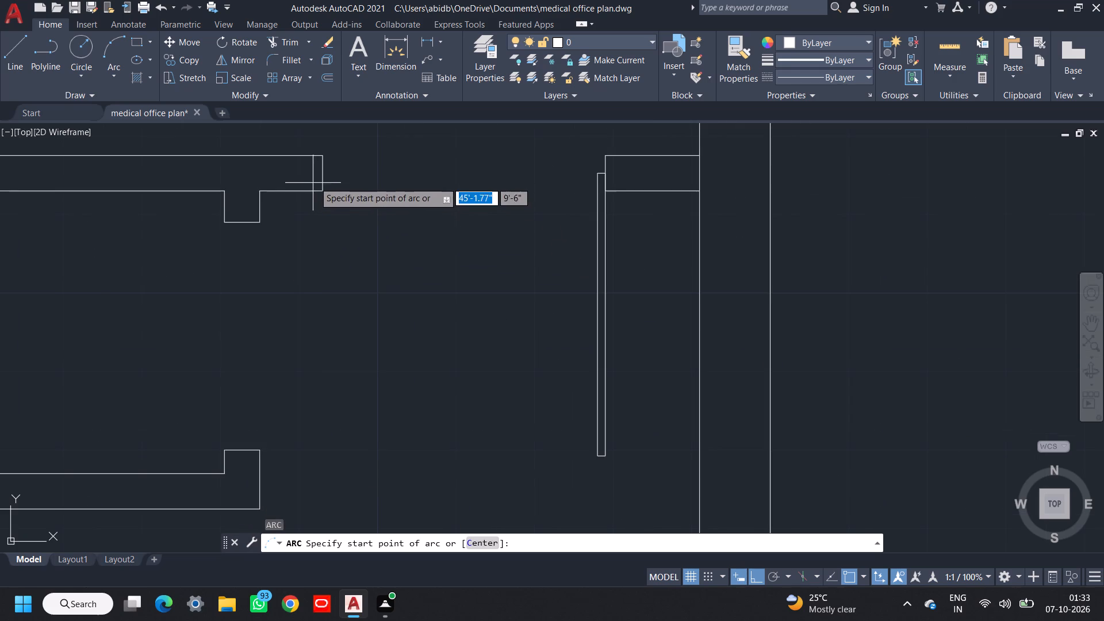
left_click(324, 173)
scroll(604, 478, "up", 3)
left_click(572, 390)
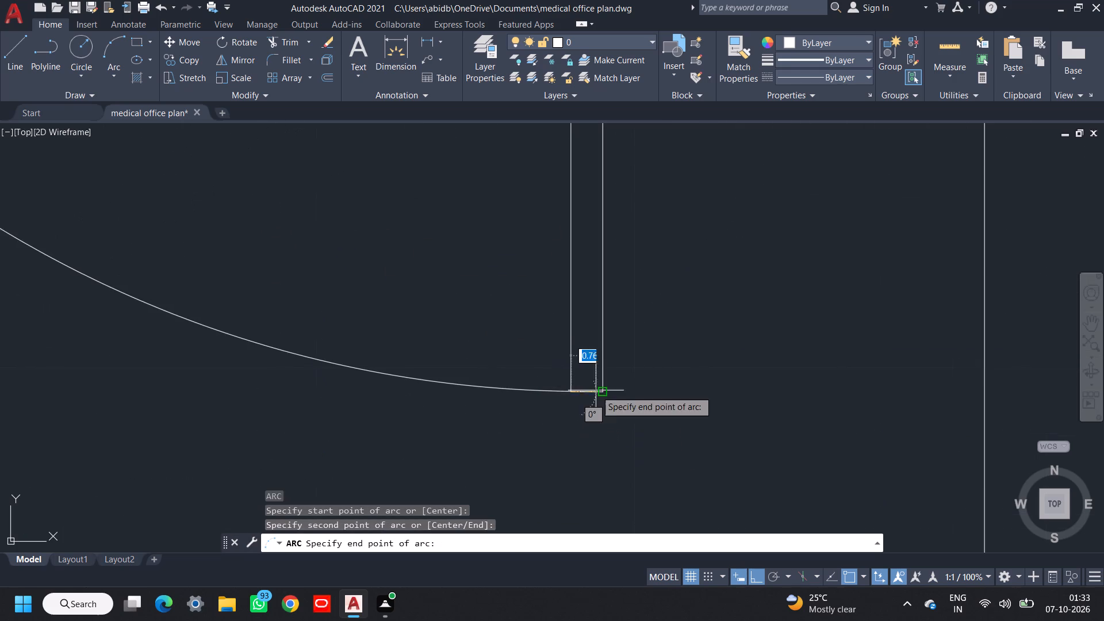
left_click(603, 390)
Group the lower-right corner room's door leaf lines and swing arc into one object.
scroll(603, 390, "down", 3)
left_click(655, 312)
left_click(527, 412)
middle_click_drag(549, 403, 568, 513)
scroll(620, 239, "up", 3)
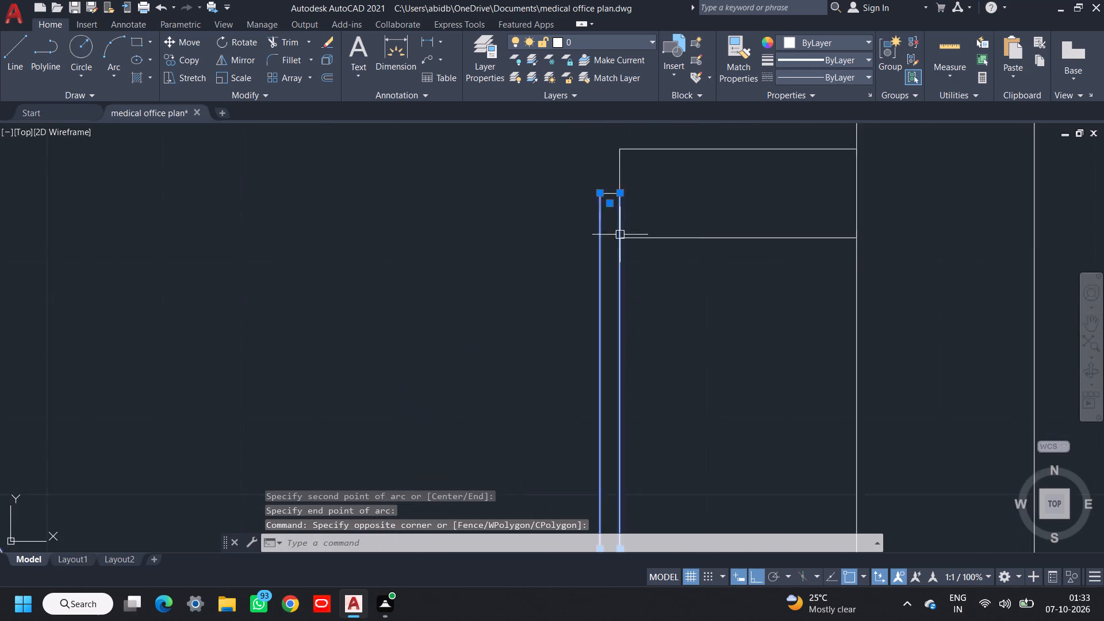
scroll(609, 187, "up", 1)
middle_click_drag(611, 209, 618, 331)
left_click(599, 233)
left_click(505, 300)
scroll(505, 300, "down", 3)
middle_click_drag(509, 309, 509, 306)
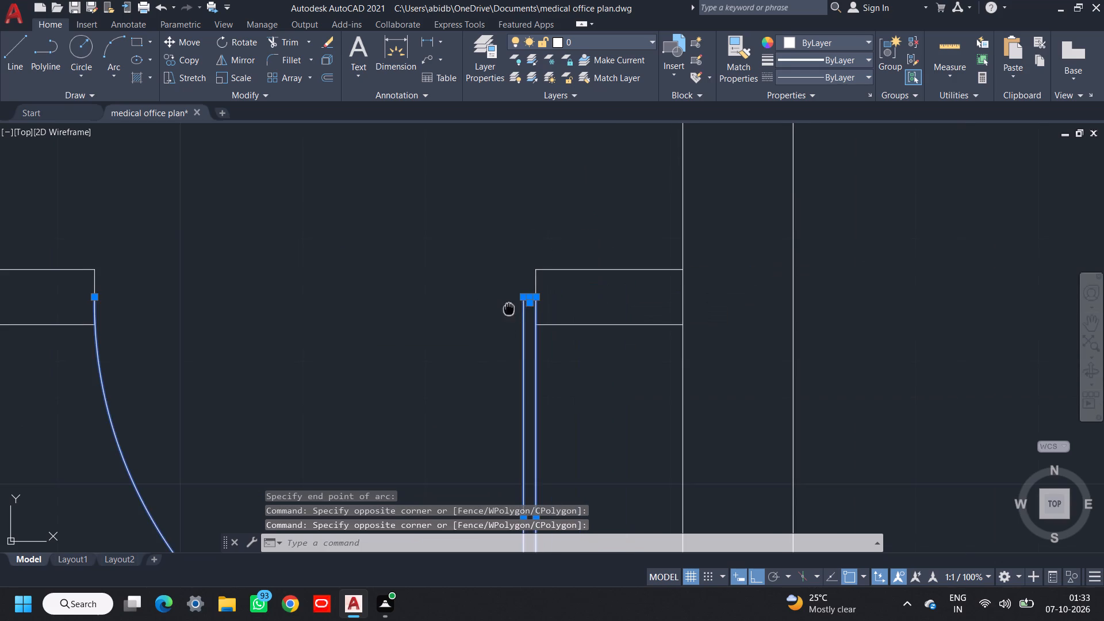
middle_click_drag(509, 306, 499, 257)
type("g")
key("space")
Draw a closed 2'5" by 1" door leaf rightward from the midpoint of the upper jamb of the small enclosure in the corner room.
scroll(536, 367, "down", 1)
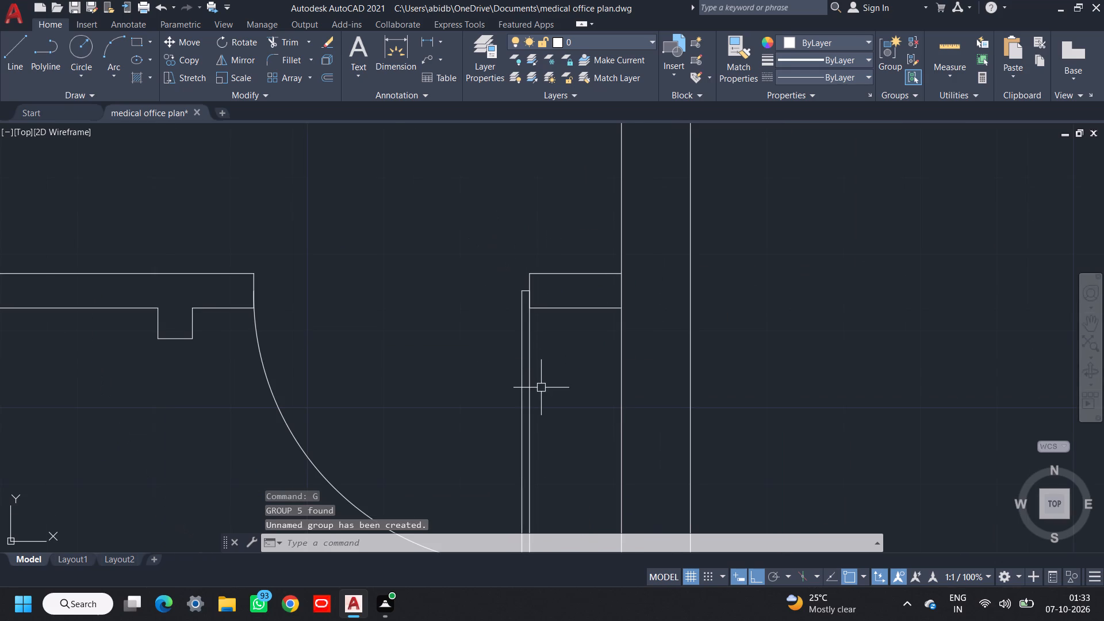
scroll(541, 389, "down", 1)
middle_click_drag(543, 404, 591, 295)
middle_click_drag(429, 372, 459, 396)
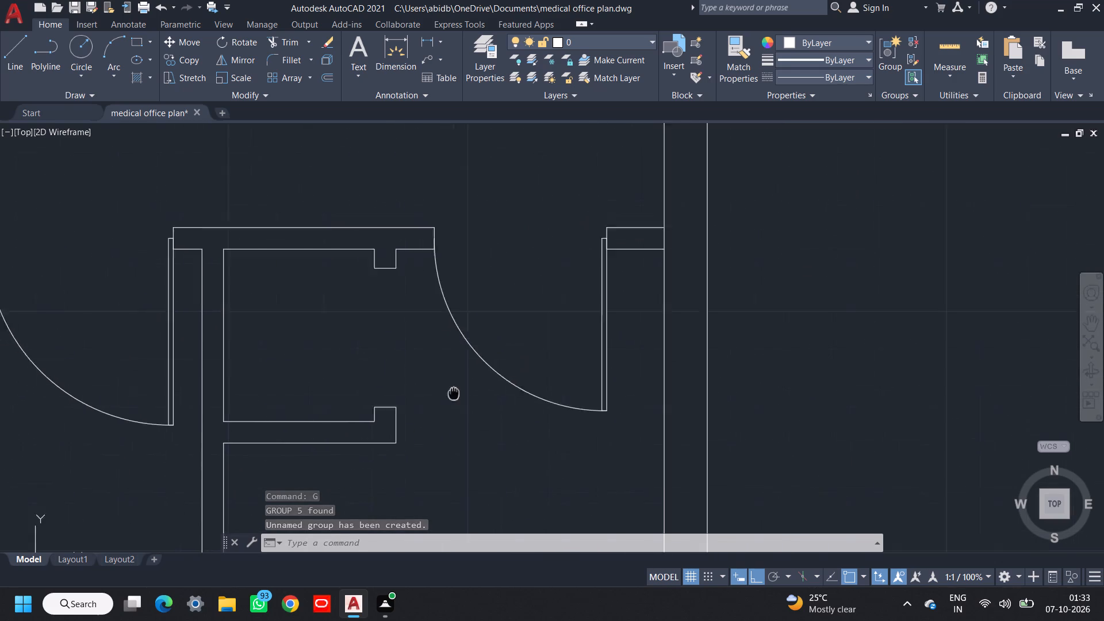
middle_click_drag(459, 396, 488, 417)
key("l")
key("space")
scroll(431, 320, "up", 1)
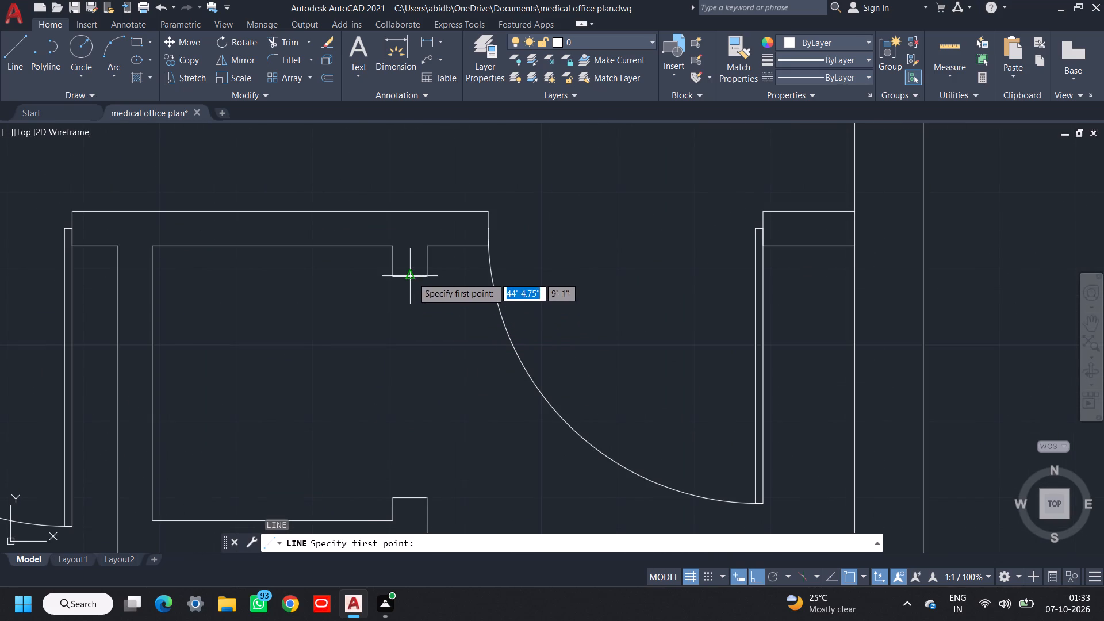
left_click(412, 276)
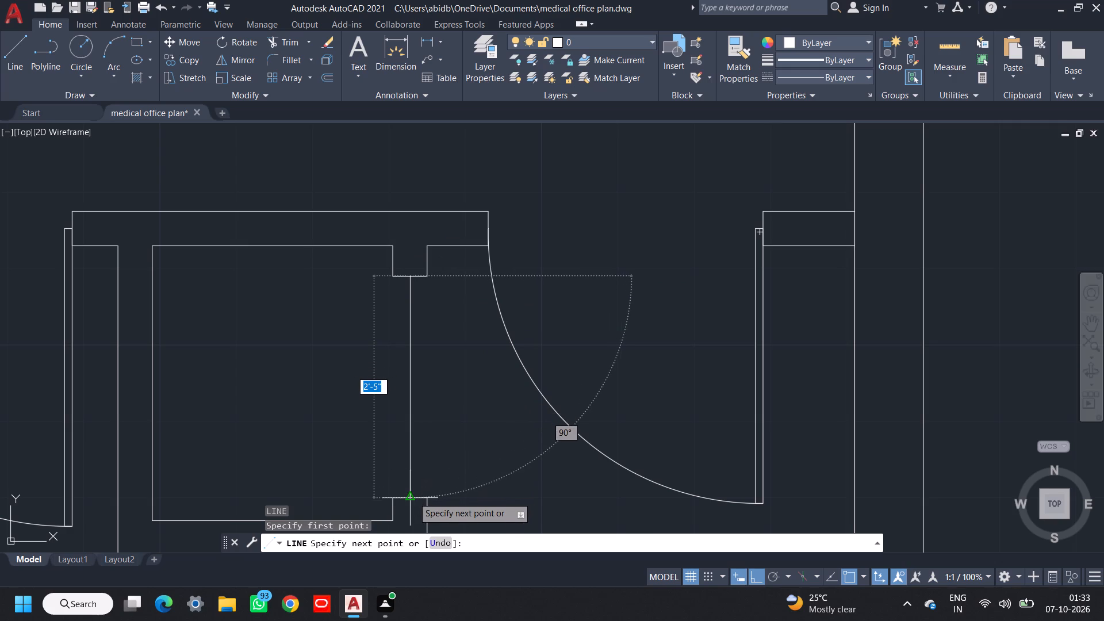
type("2'")
type("5\"")
key("Return")
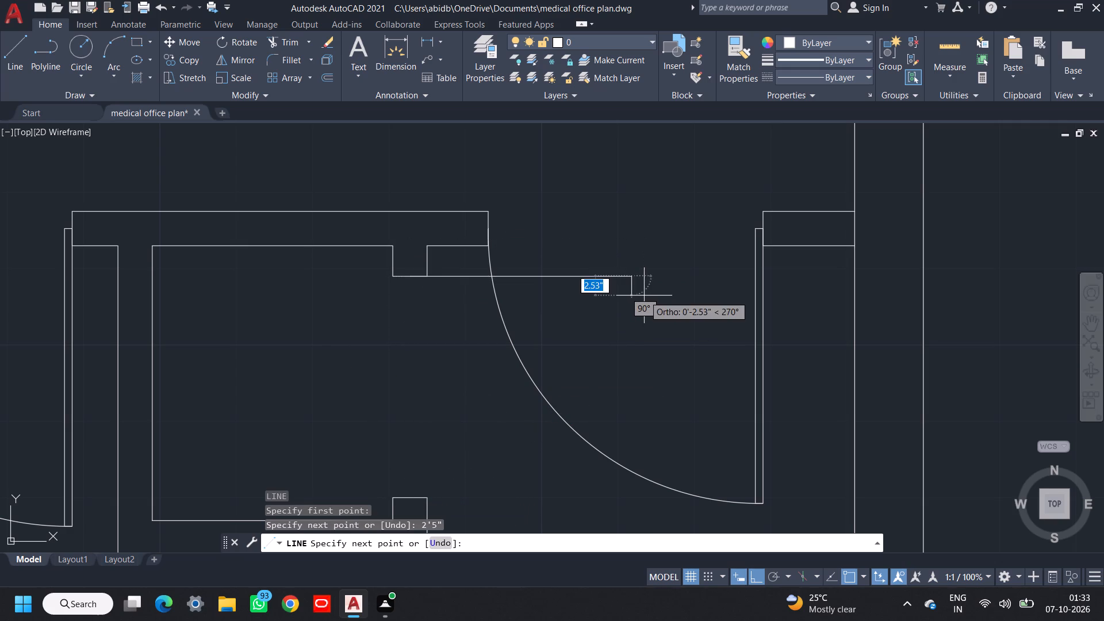
key("1")
key("shift+quotedbl")
key("Return")
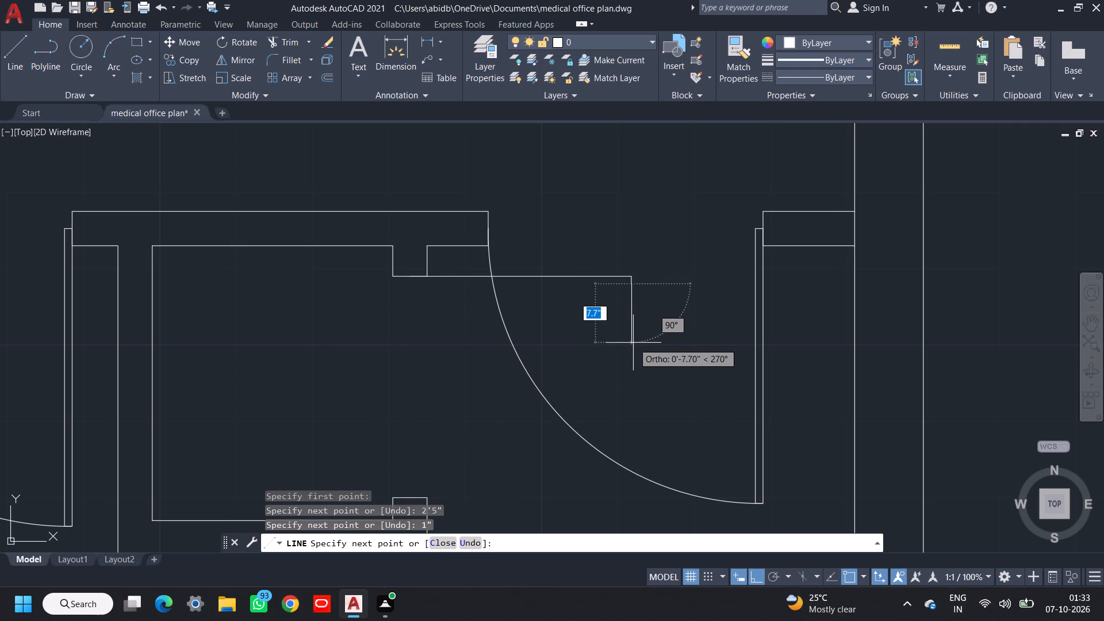
type("2'")
type("5\"")
key("Return")
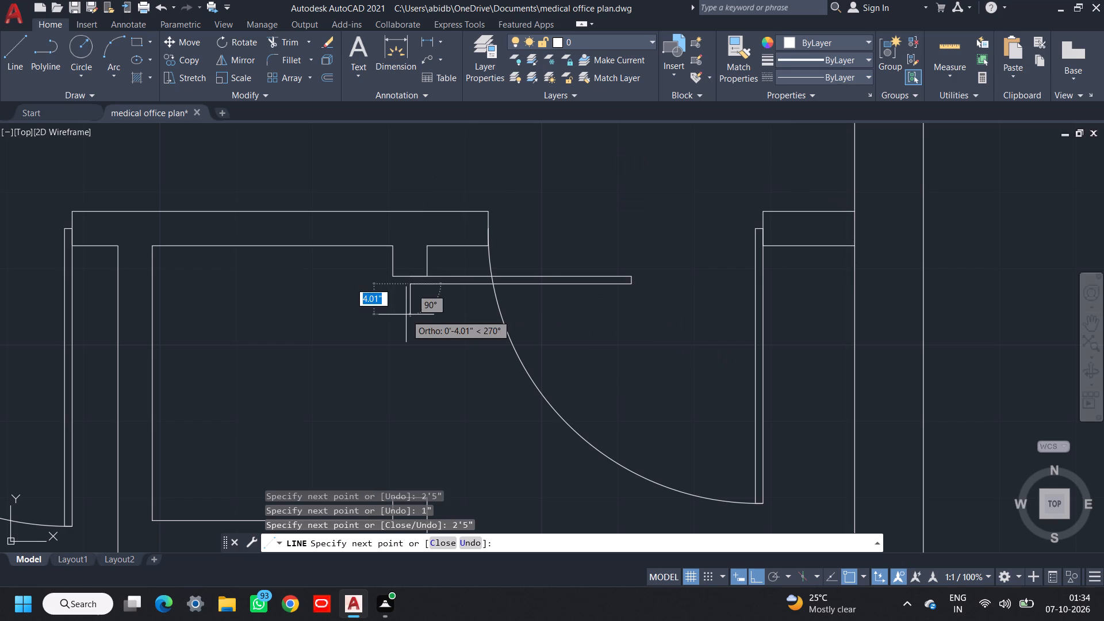
type("c")
key("space")
Draw the small enclosure's door swing as a three-point arc from the lower jamb midpoint through the two corners of the leaf's free end.
type("a")
key("space")
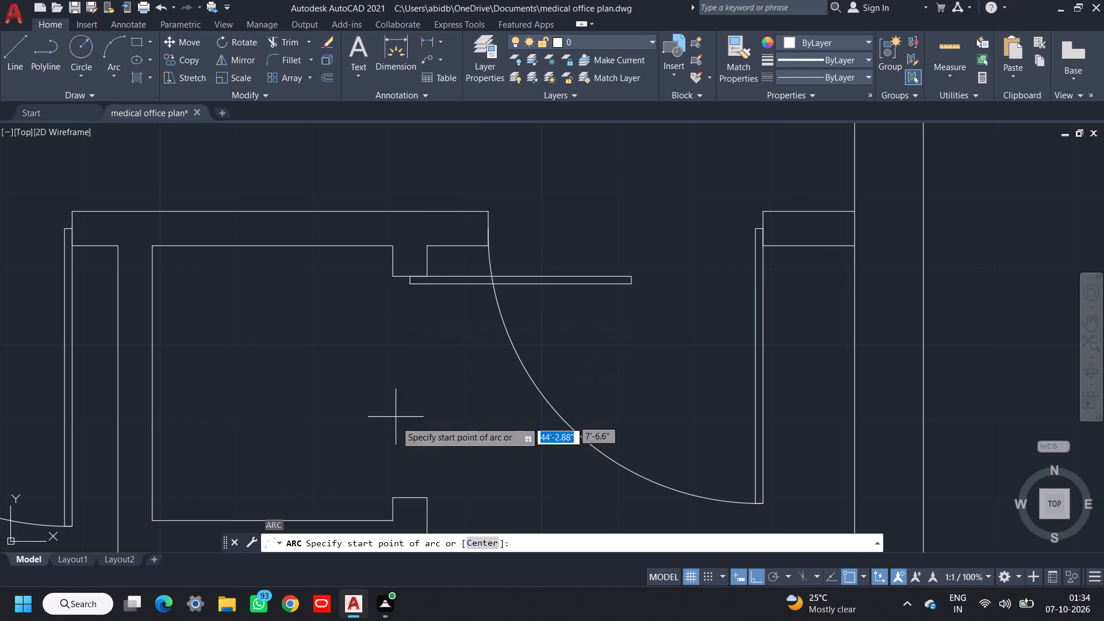
left_click(413, 497)
left_click(632, 286)
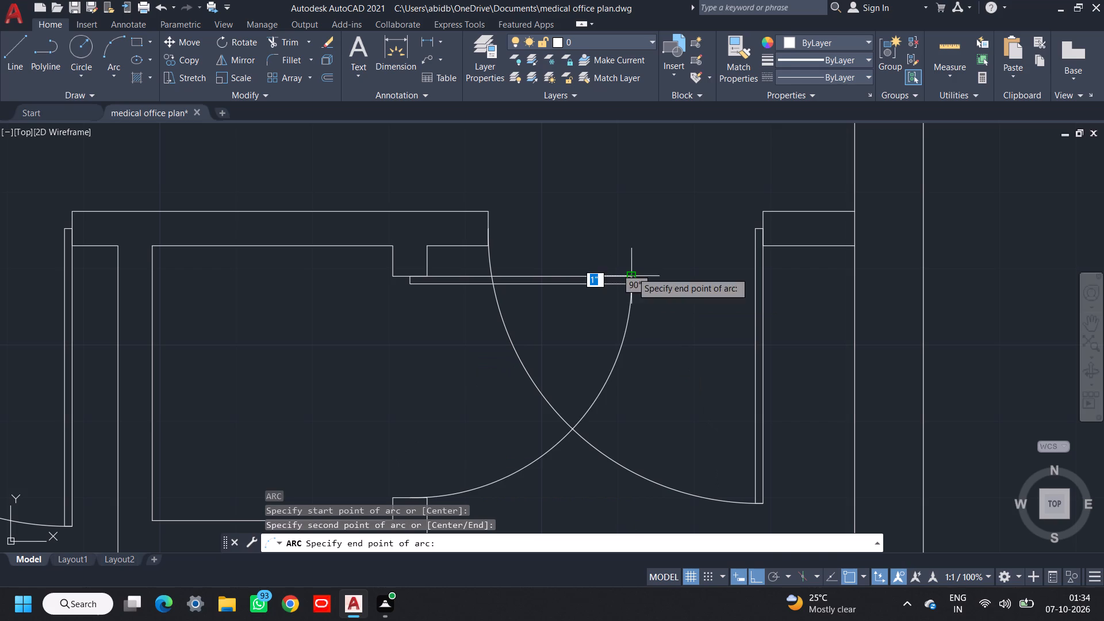
left_click(632, 272)
scroll(644, 272, "down", 4)
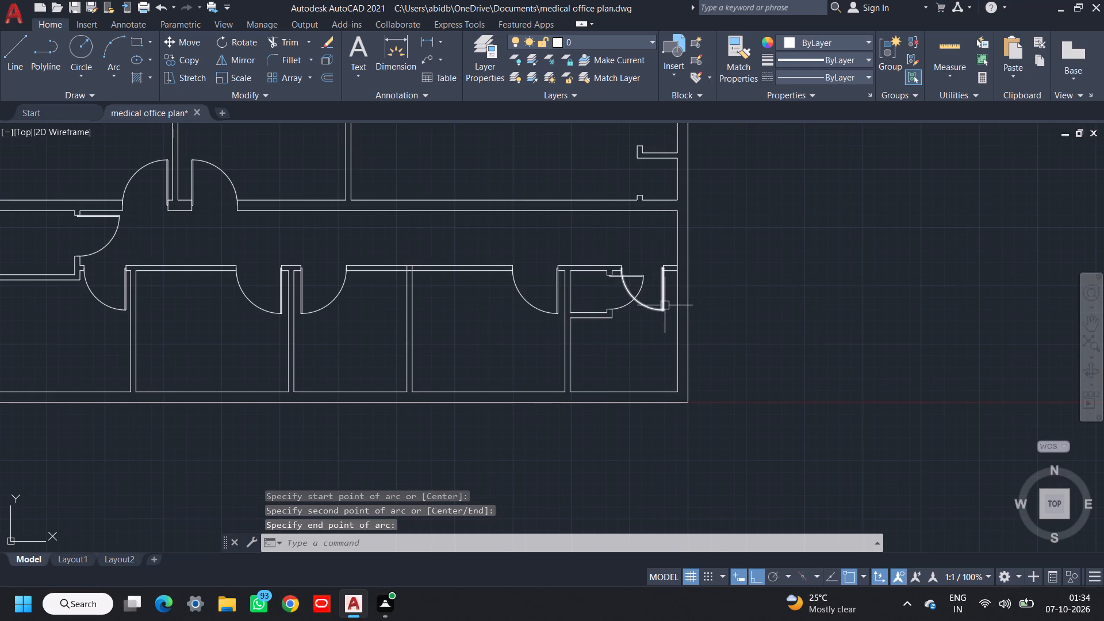
middle_click_drag(608, 369, 612, 369)
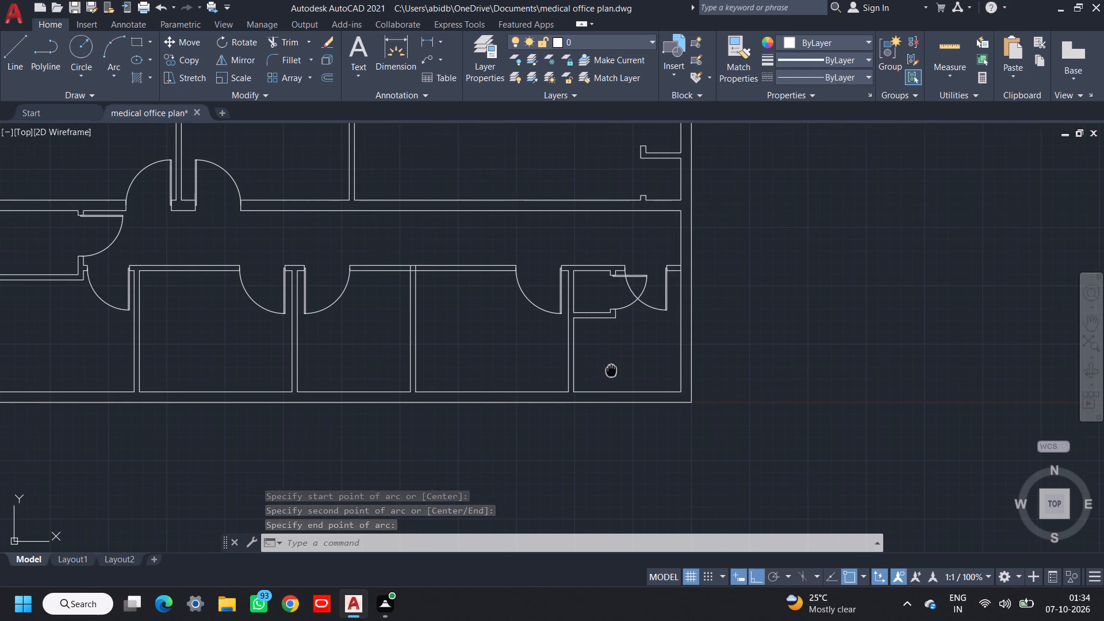
Offset the corridor's upper wall line 4" down and that copy 3'3" further down, marking a doorway at the corridor's right end.
middle_click_drag(612, 369, 637, 356)
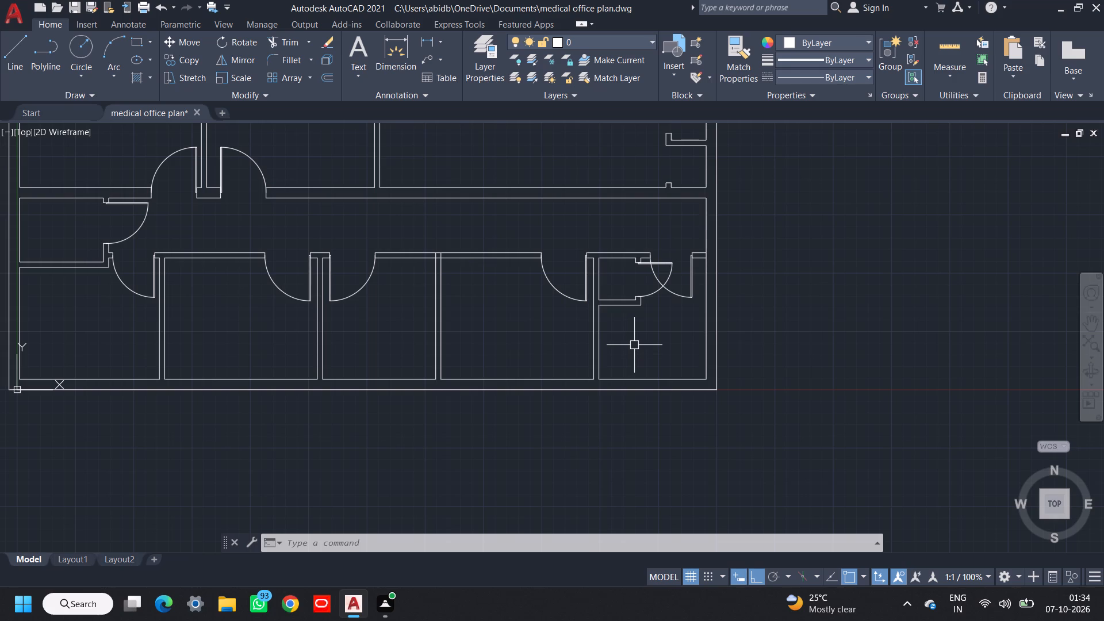
middle_click_drag(636, 344, 625, 442)
middle_click_drag(747, 379, 744, 404)
key("o")
key("space")
key("space")
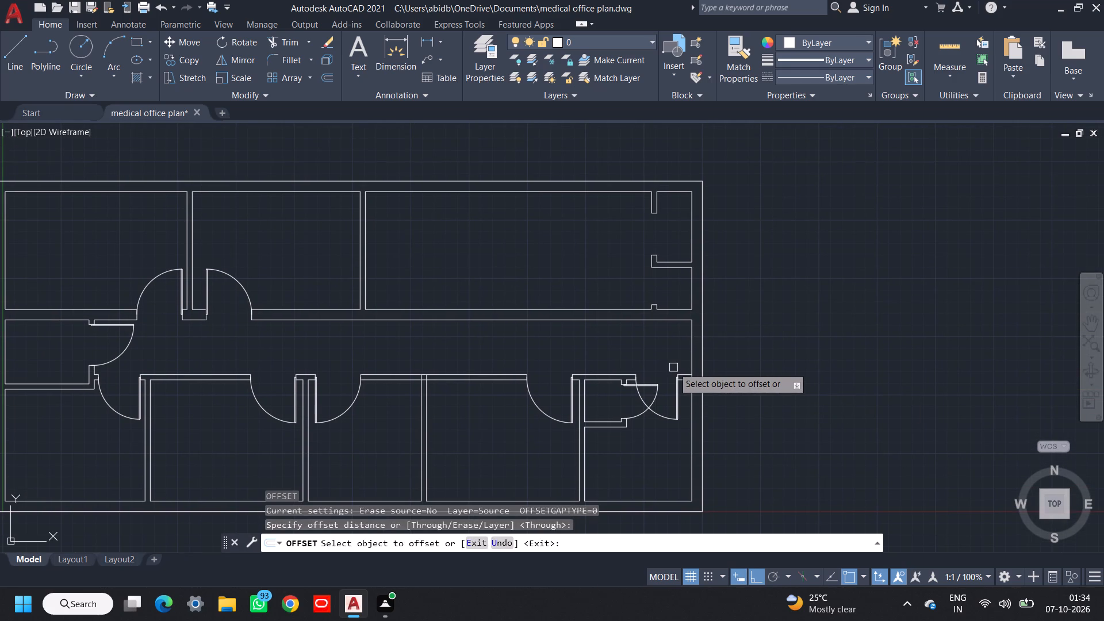
scroll(673, 367, "up", 3)
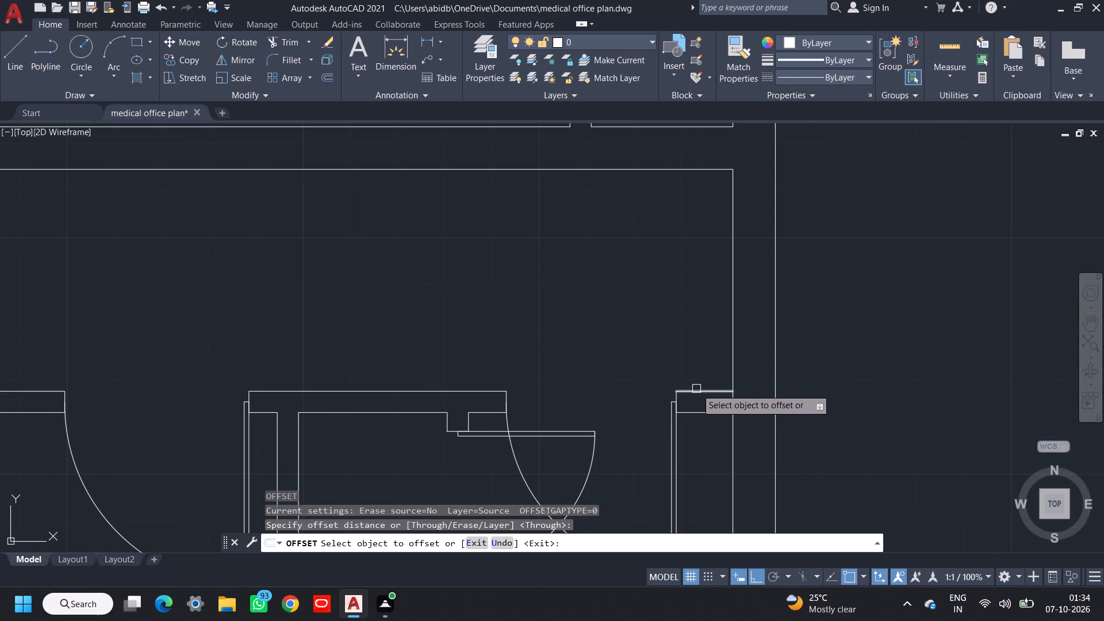
left_click(700, 170)
type("4\"")
key("Return")
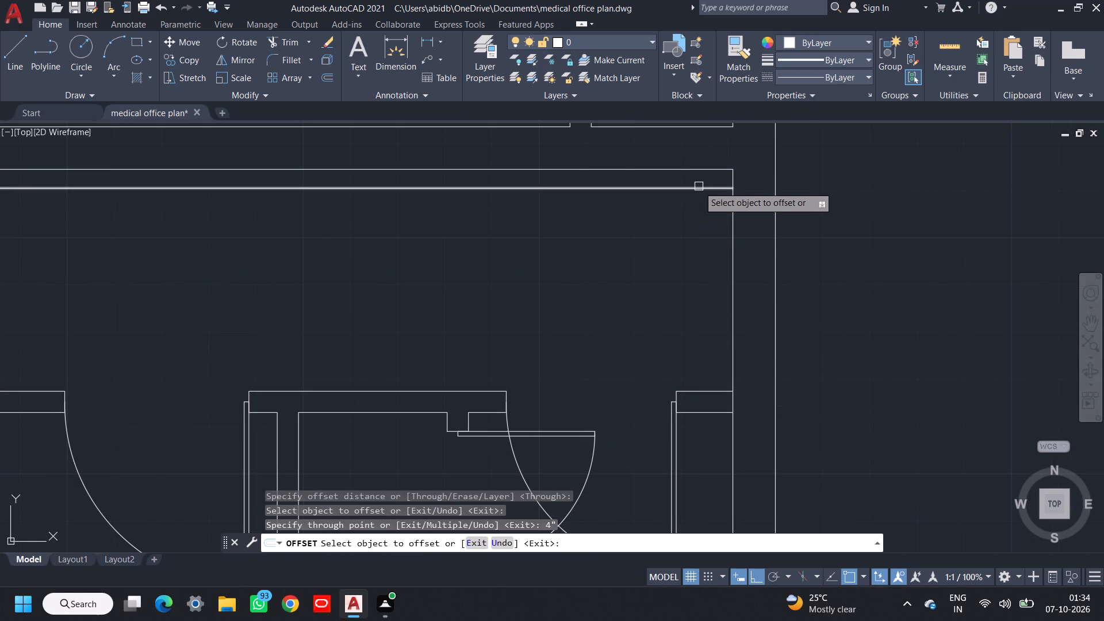
left_click(699, 186)
type("3'3")
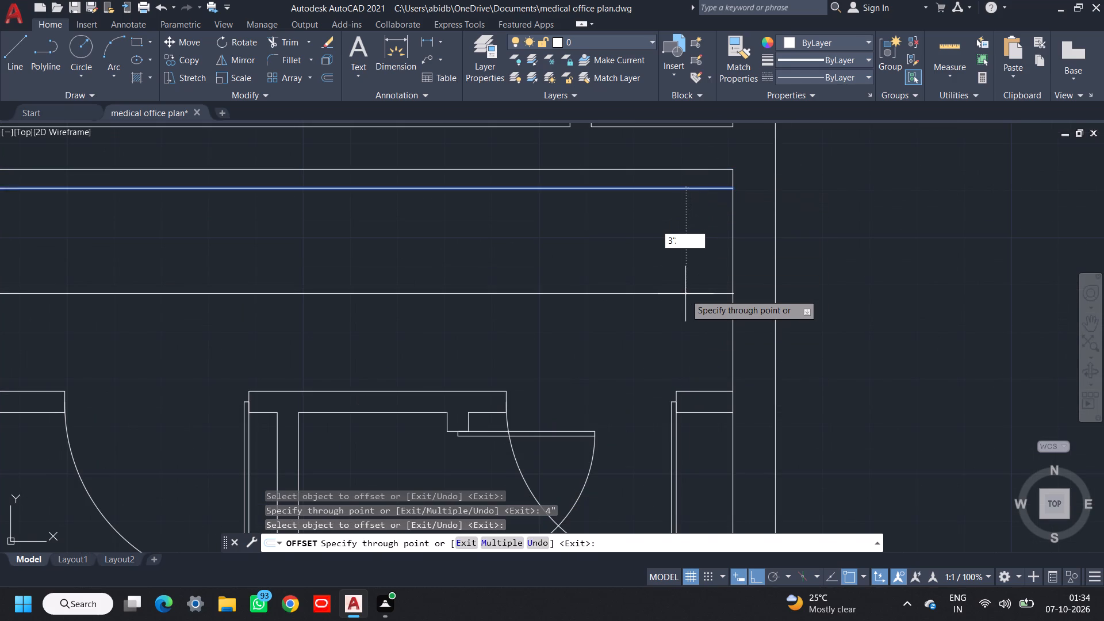
key("shift+quotedbl")
key("Return")
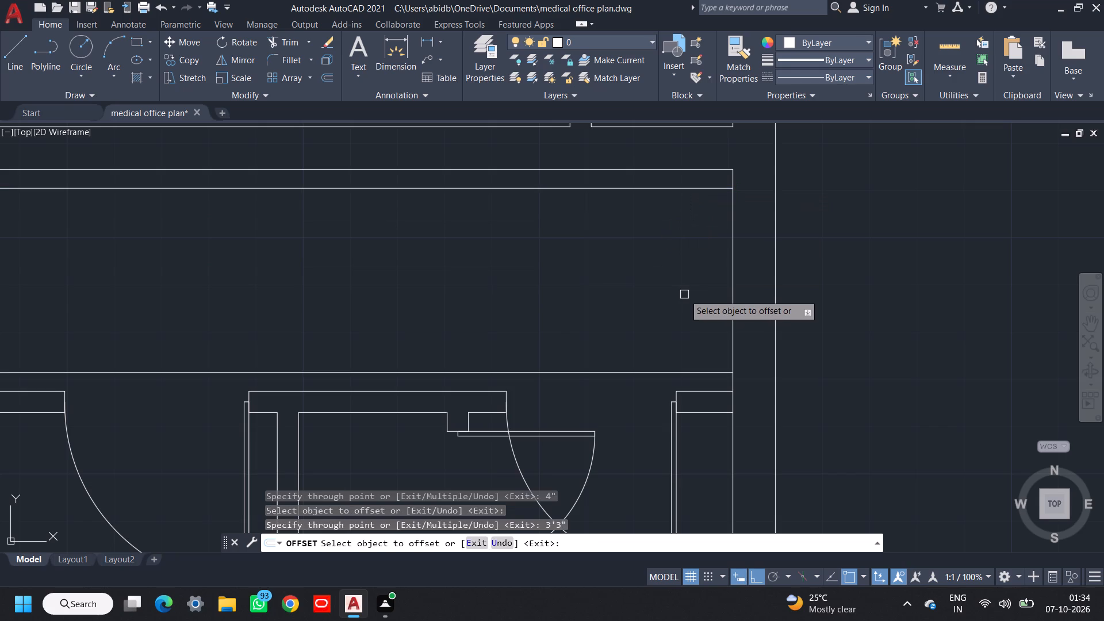
key("Escape")
Extend both doorway marking lines across the right exterior wall to its outer face.
type("ex")
key("space")
key("space")
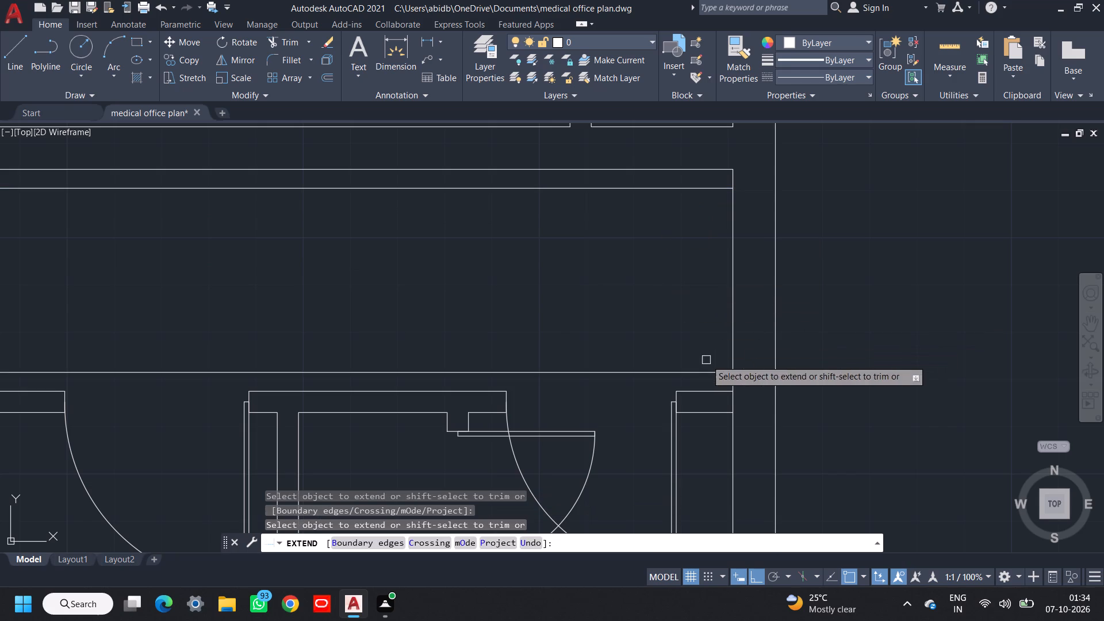
left_click(661, 382)
left_click(675, 182)
key("Escape")
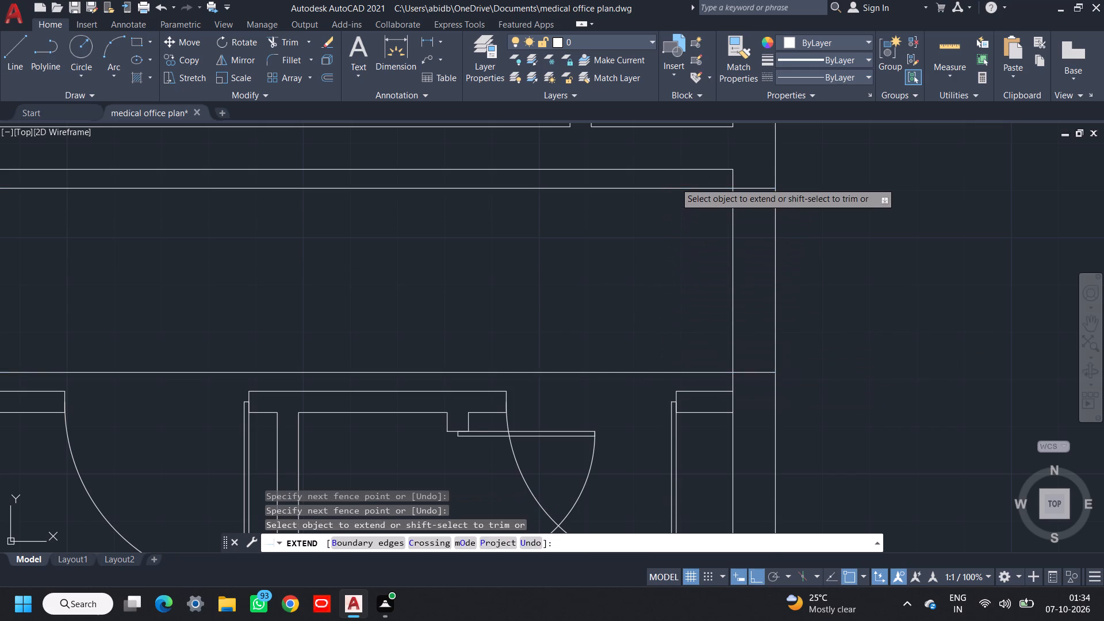
Trim the right exterior wall's faces between the marking lines and remove their leftovers in the corridor, leaving a 3'3" entrance opening.
type("tr")
key("space")
key("space")
left_click(835, 246)
left_click(626, 299)
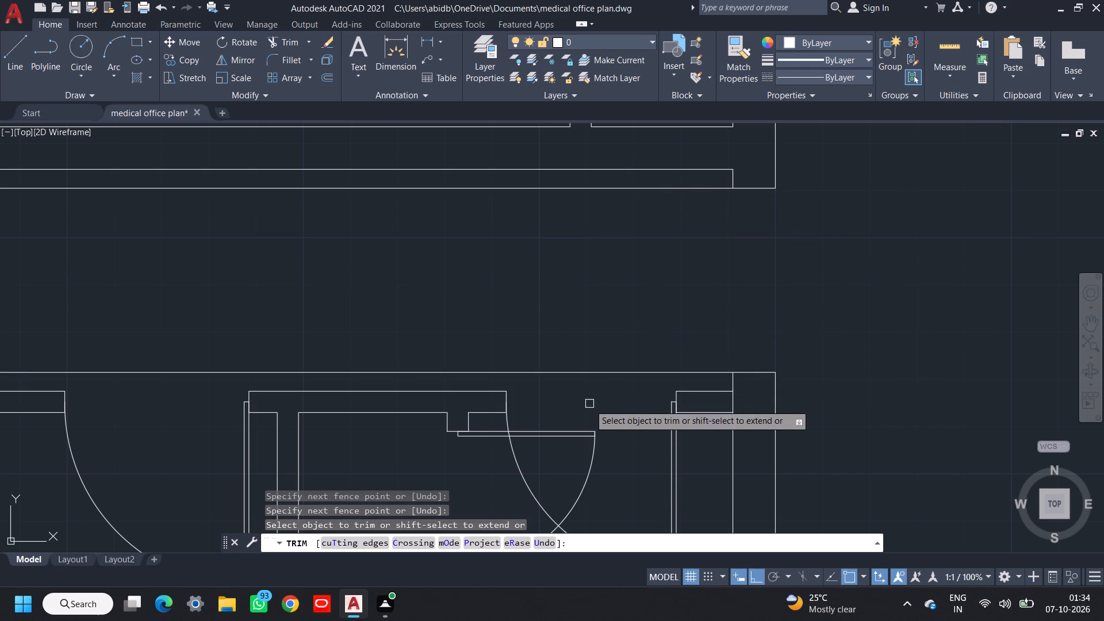
left_click_drag(598, 407, 598, 401)
left_click(607, 184)
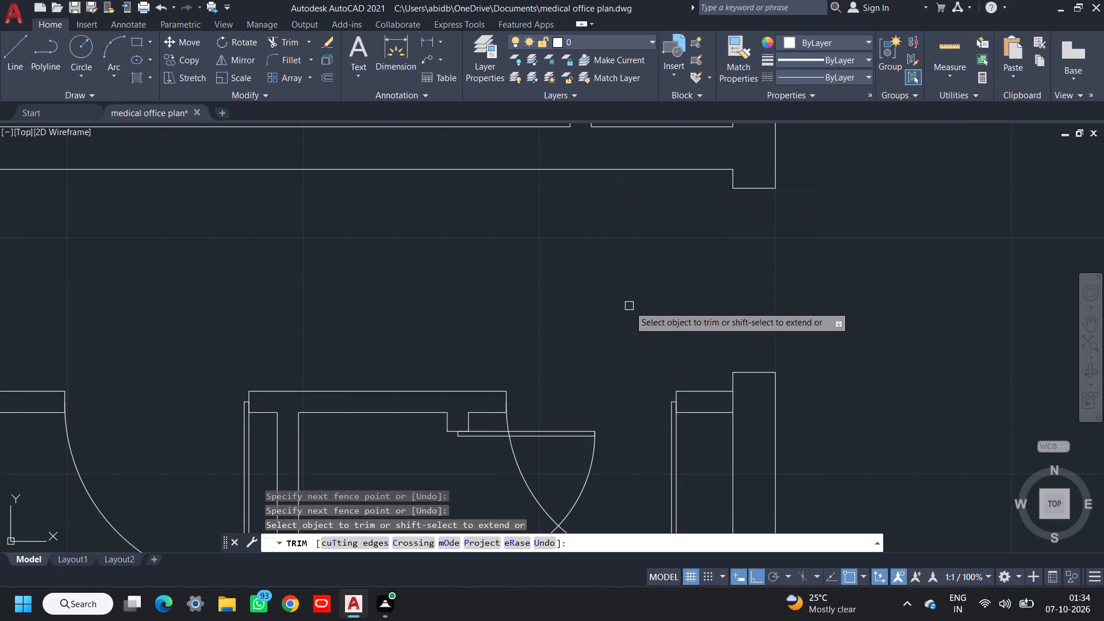
scroll(629, 308, "down", 1)
middle_click_drag(630, 308, 773, 296)
scroll(736, 298, "down", 2)
middle_click_drag(647, 301, 613, 378)
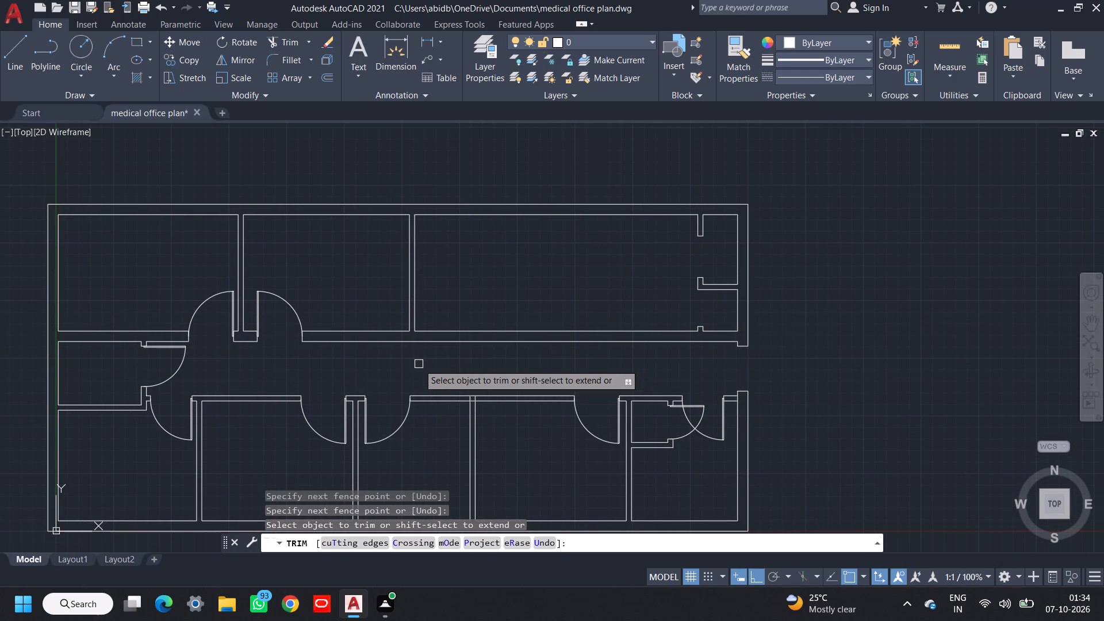
middle_click_drag(532, 365, 516, 370)
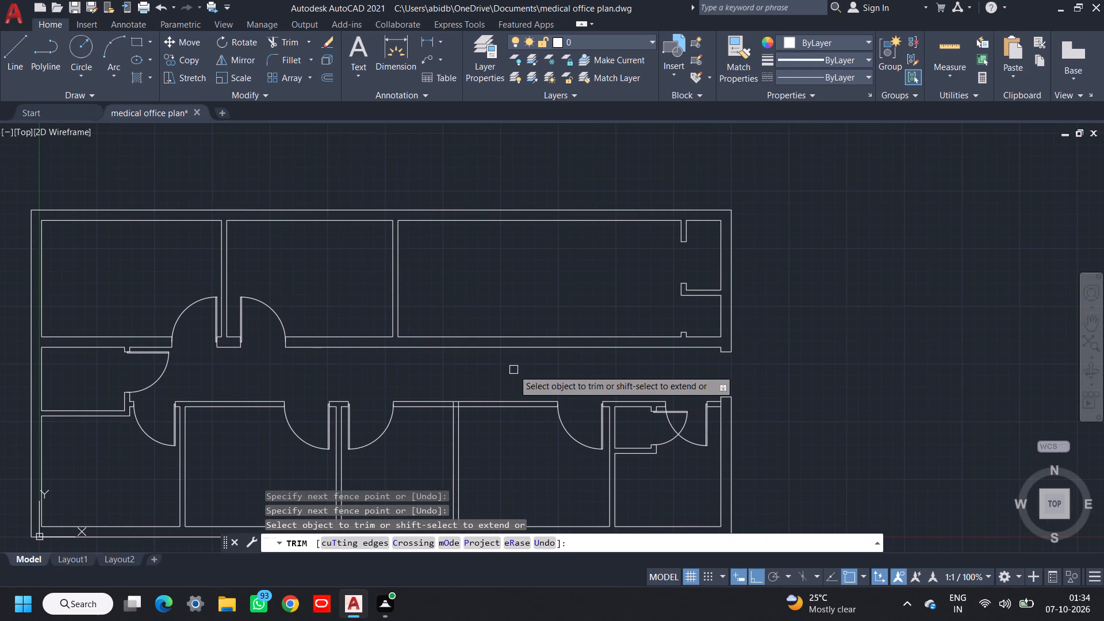
key("Escape")
Offset the left partition face of the large upper-right room 6' to the right.
type("o")
key("space")
key("space")
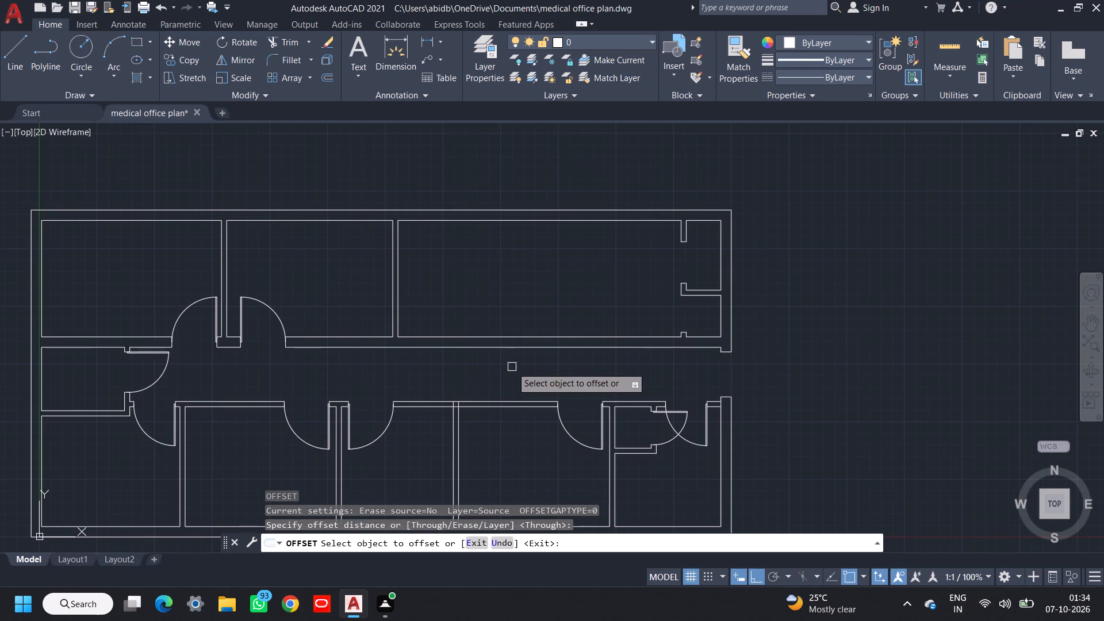
left_click(400, 317)
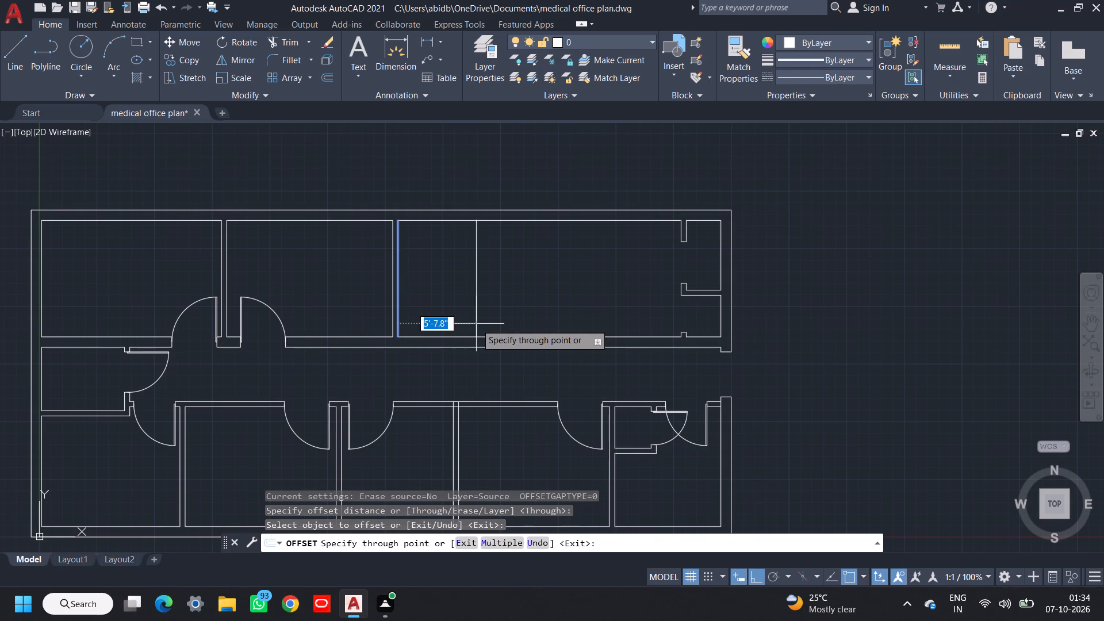
type("6'")
key("Return")
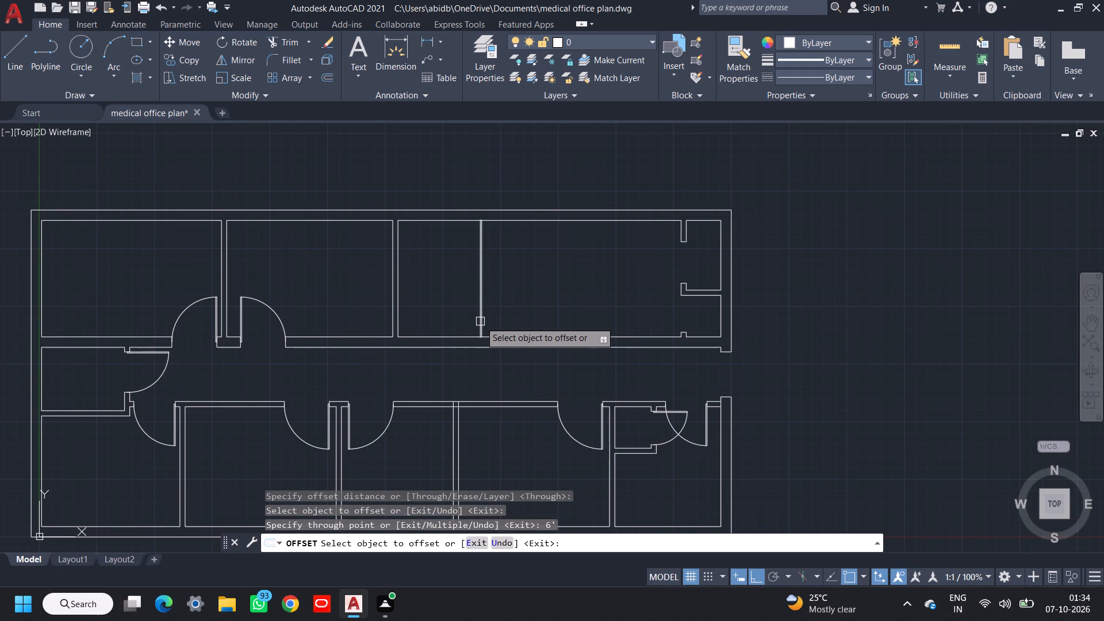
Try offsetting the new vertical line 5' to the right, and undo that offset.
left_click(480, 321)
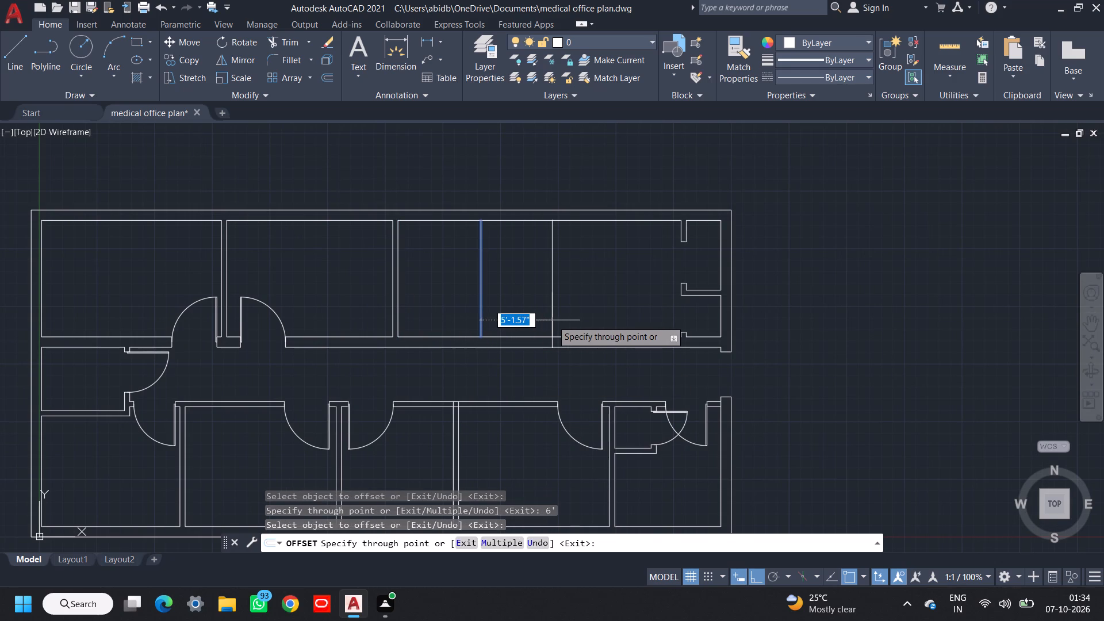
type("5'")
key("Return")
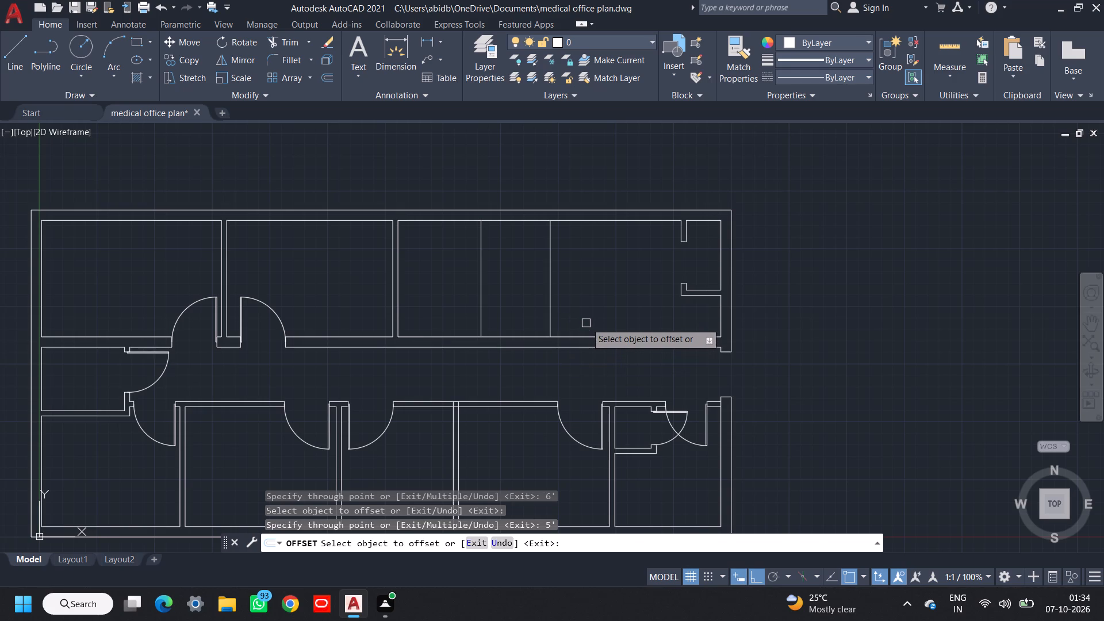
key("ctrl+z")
Offset the new vertical line 4' to the right to mark the opening's other side.
left_click(482, 310)
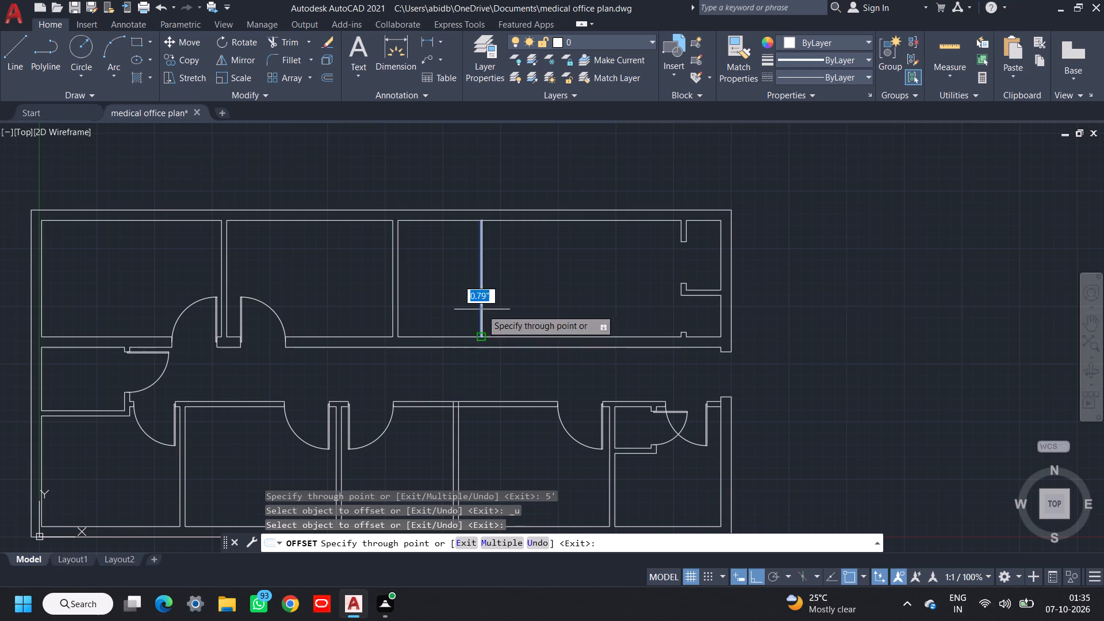
type("4'")
key("Return")
key("space")
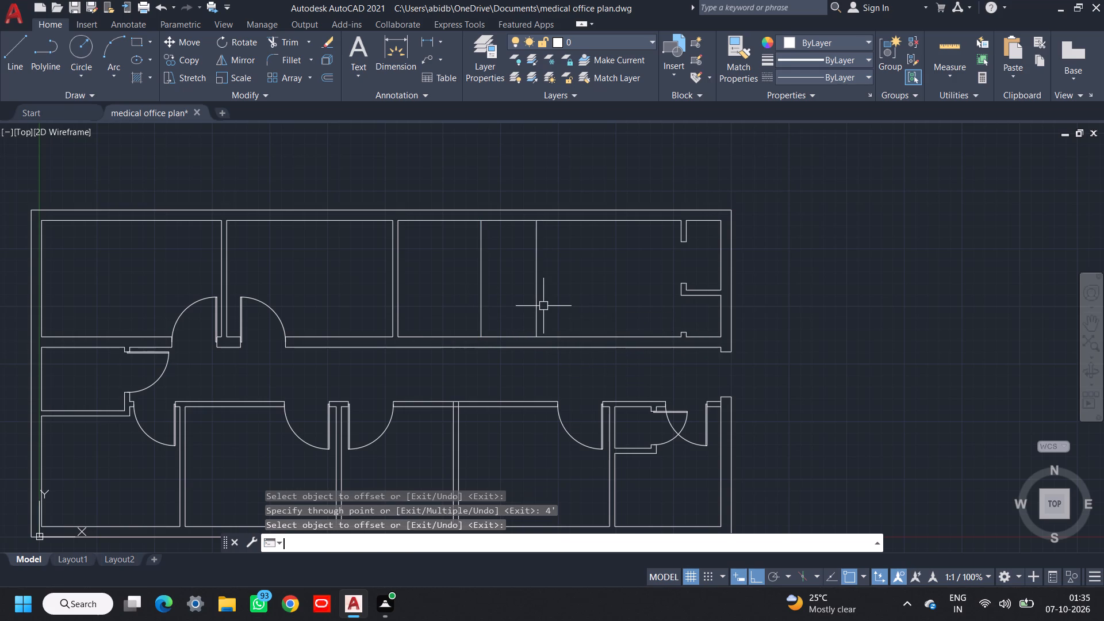
Extend both vertical marking lines down through the corridor's upper wall to its corridor face.
type("ex")
key("space")
key("space")
left_click(569, 306)
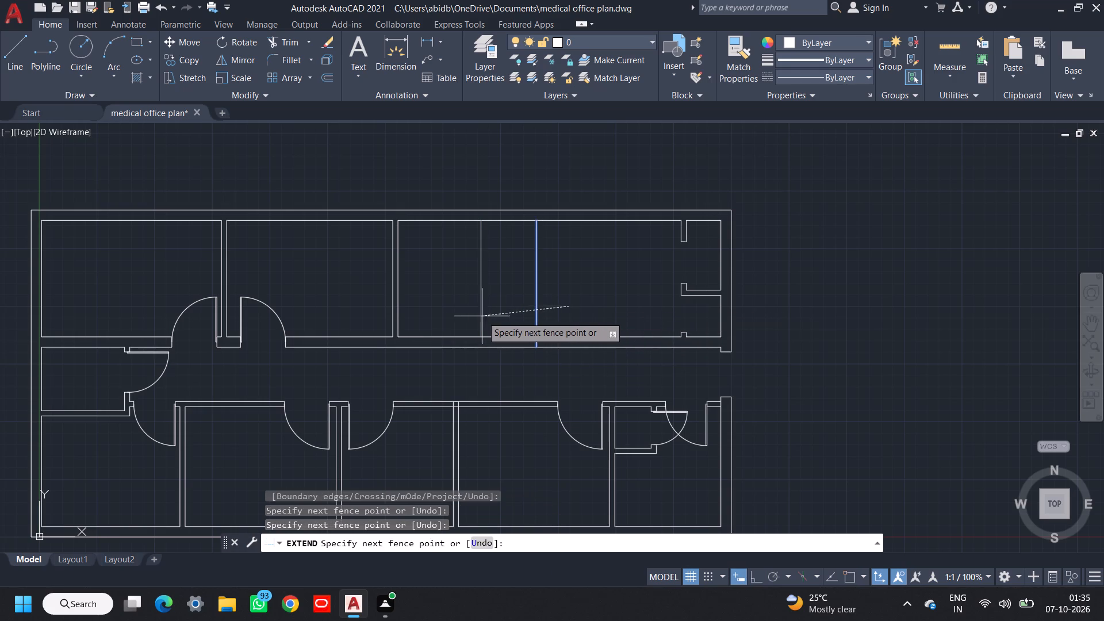
left_click(473, 316)
key("Escape")
Trim the corridor's upper wall between the two lines and remove their leftovers in the large room, leaving a 4' opening.
key("t")
type("r")
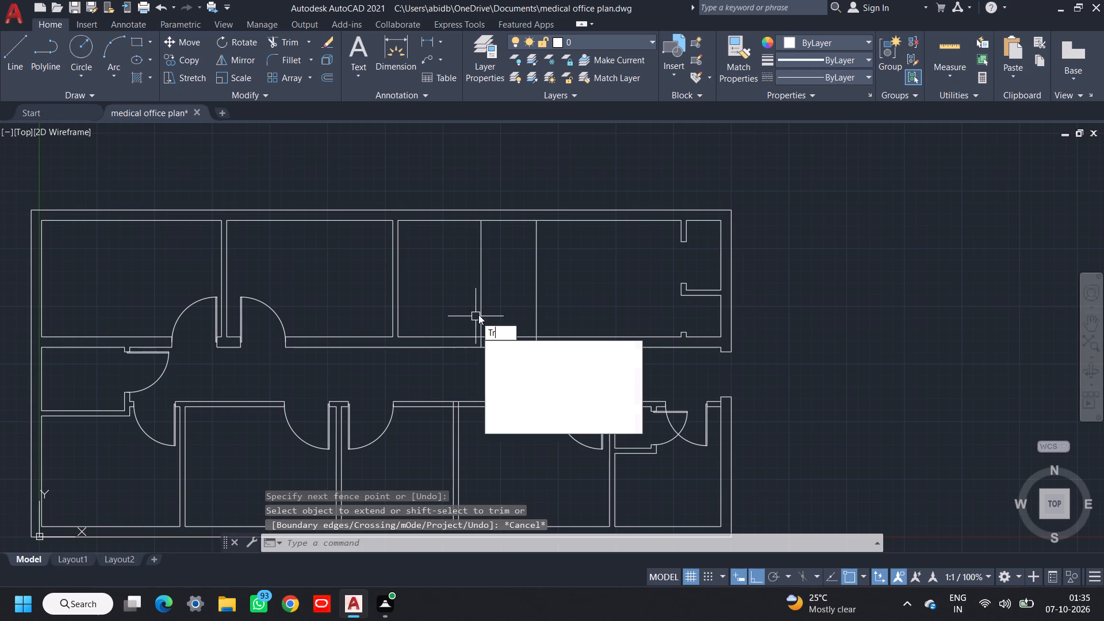
key("space")
key("space")
left_click(503, 307)
left_click(503, 354)
left_click(558, 302)
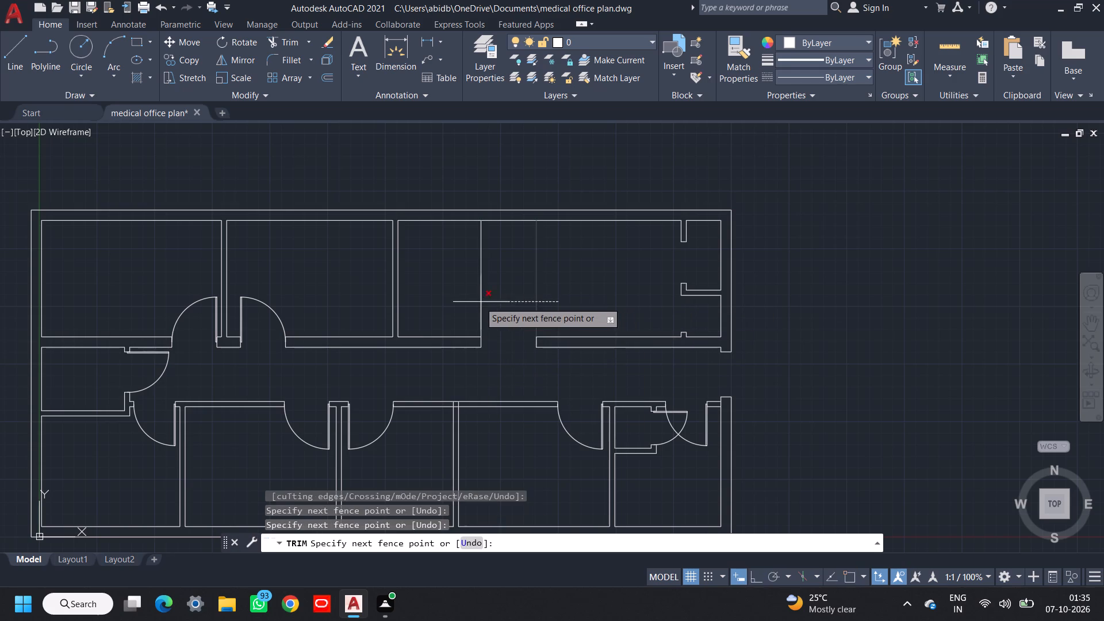
left_click(476, 300)
scroll(486, 300, "down", 1)
middle_click_drag(486, 300, 441, 326)
middle_click_drag(500, 296, 493, 305)
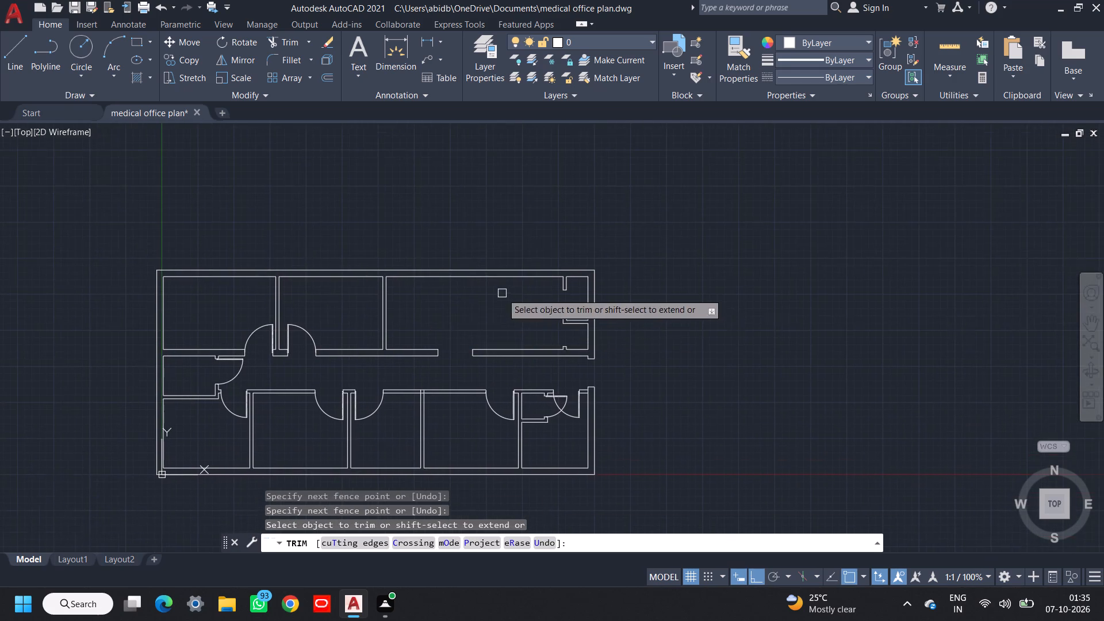
middle_click_drag(493, 305, 481, 319)
key("Escape")
Offset the left face of the large room's upper partition stub 2' left, and that copy 6' further left.
scroll(486, 316, "up", 2)
key("o")
key("space")
key("space")
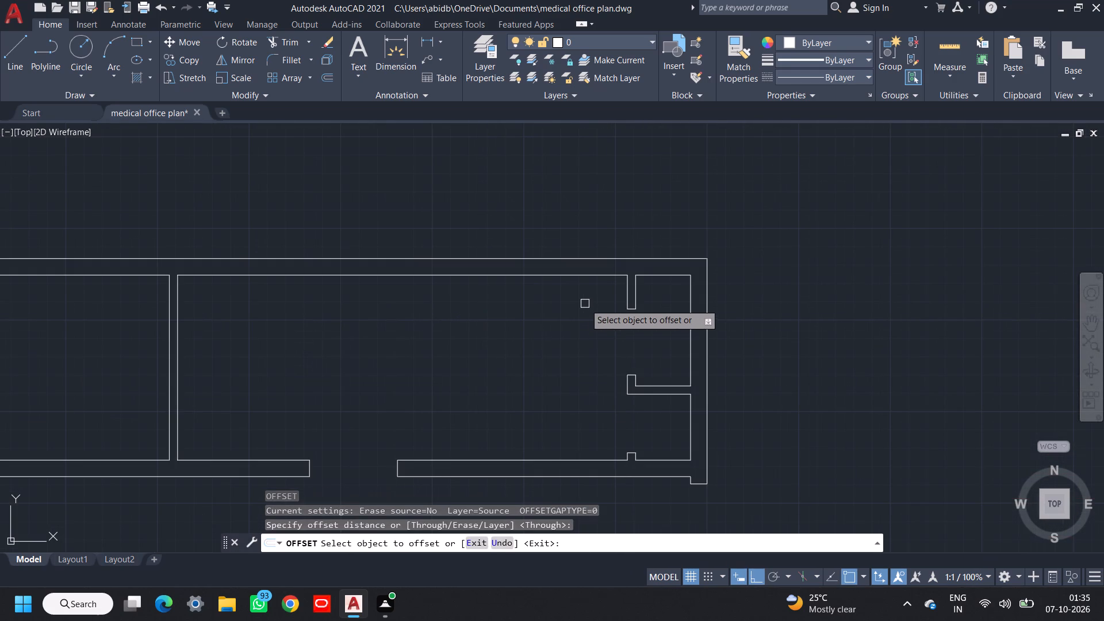
left_click(629, 290)
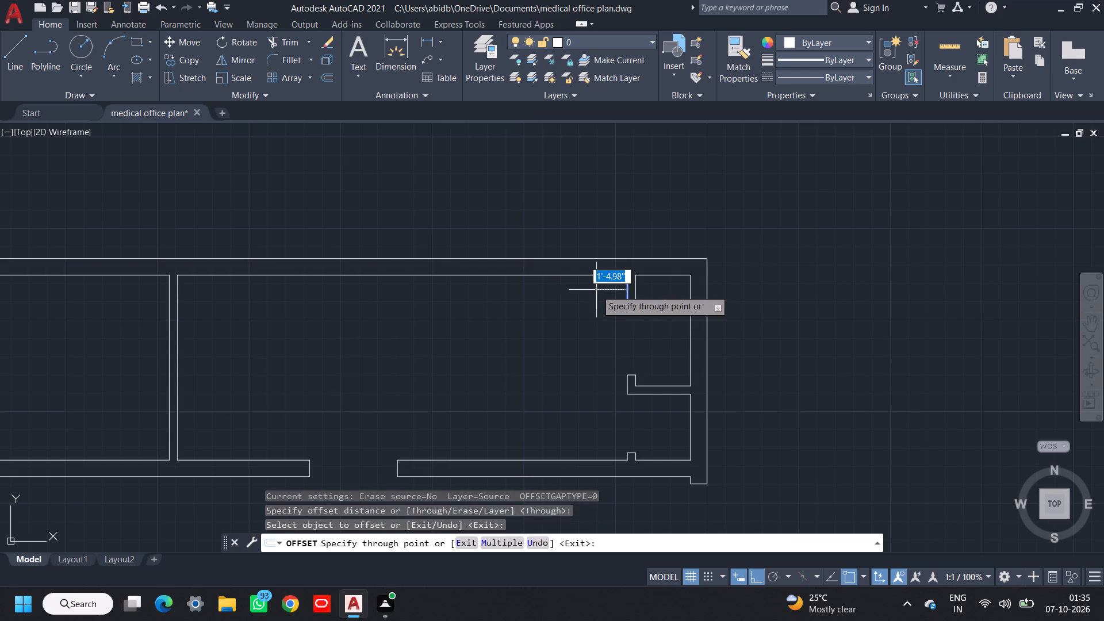
key("2")
key("apostrophe")
key("Return")
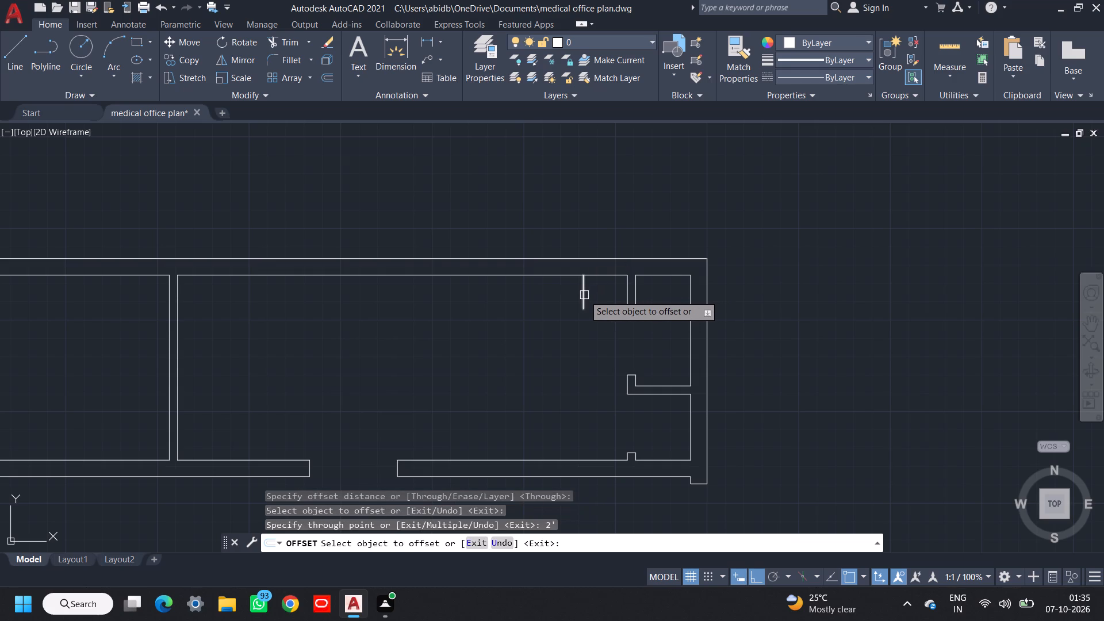
left_click(584, 295)
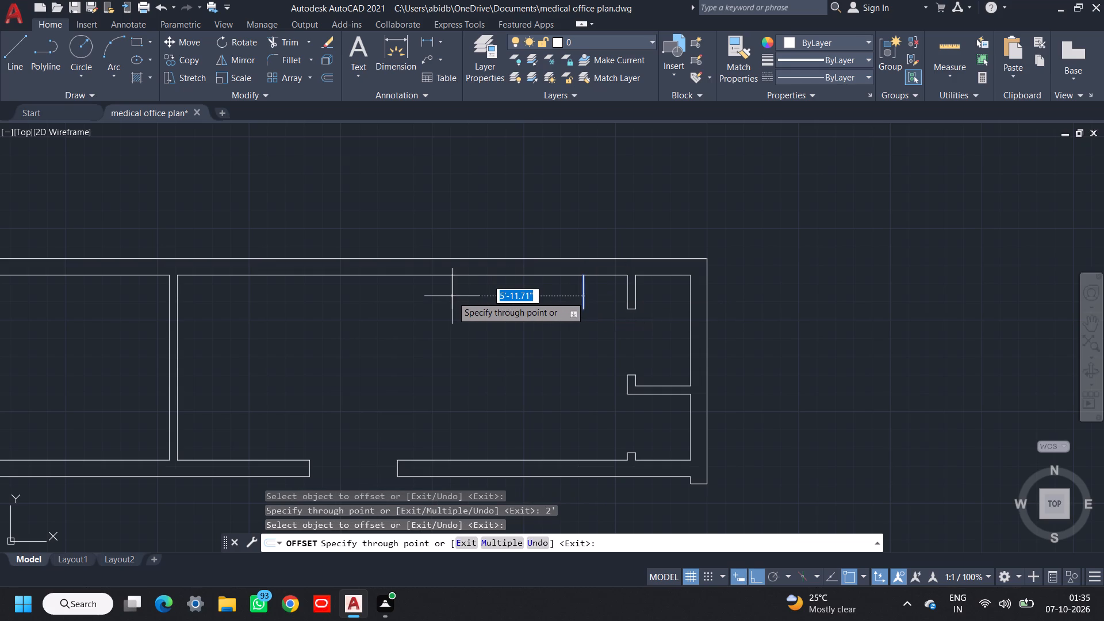
type("6'")
key("Return")
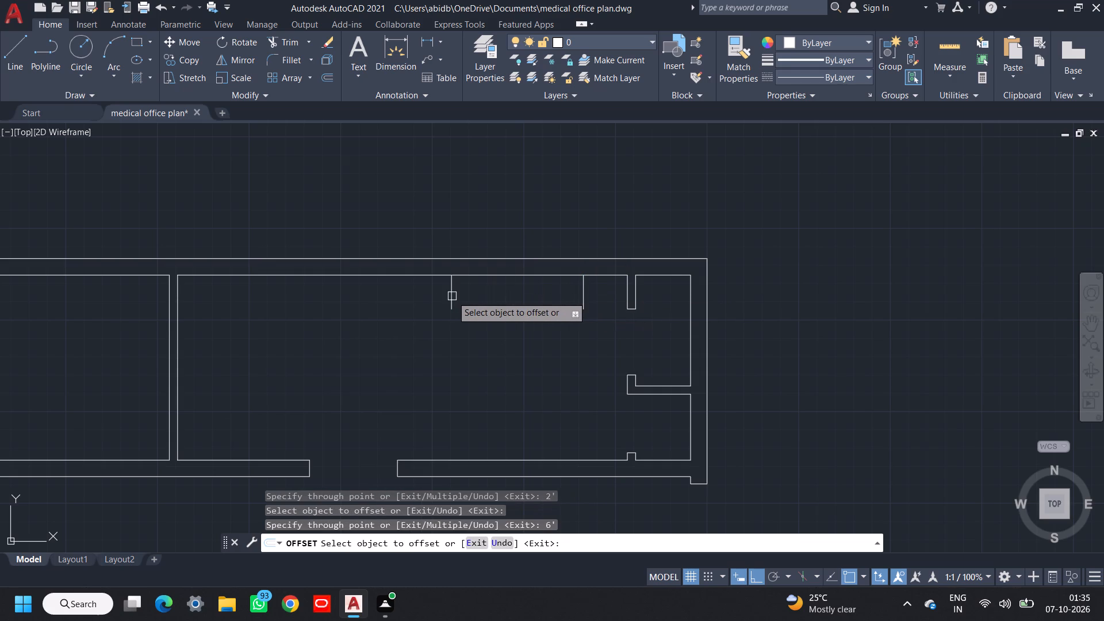
scroll(494, 300, "down", 1)
middle_click_drag(495, 301, 494, 312)
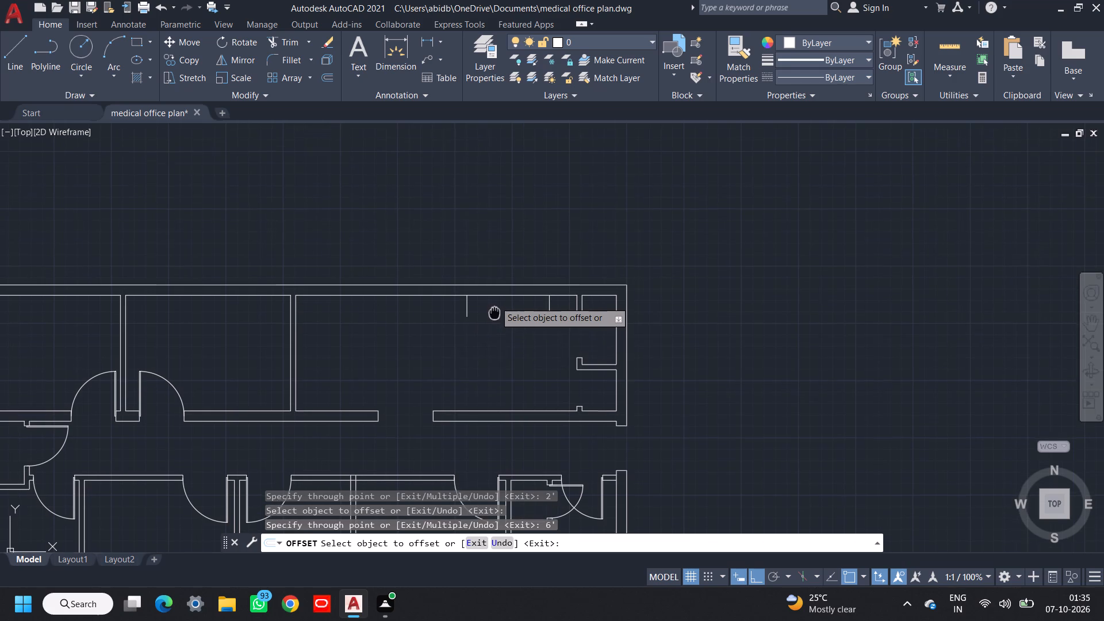
middle_click_drag(494, 312, 492, 321)
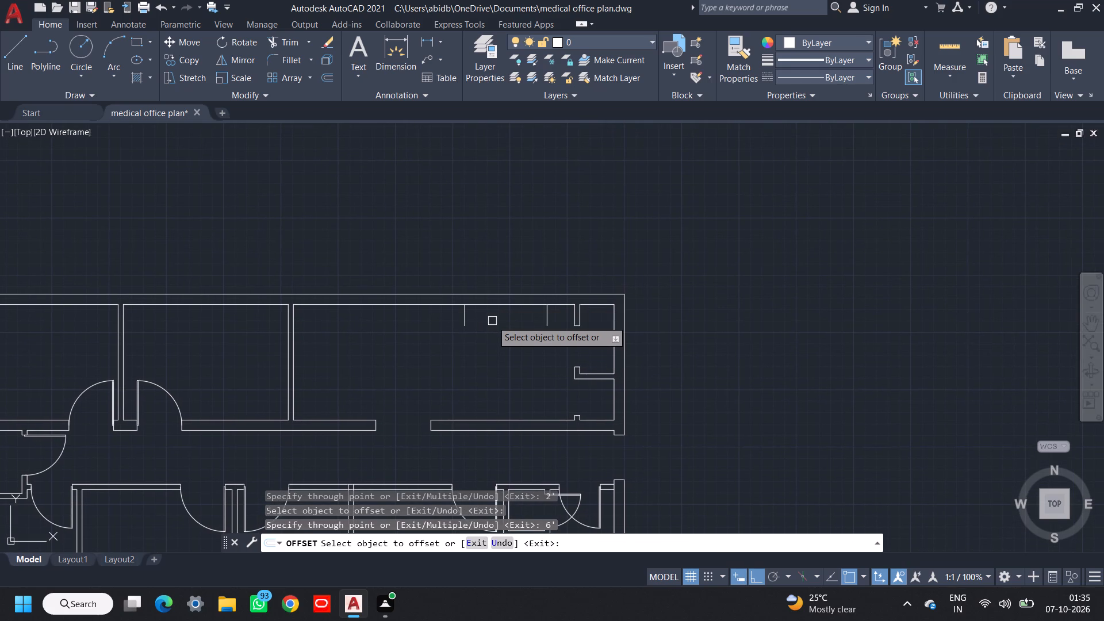
key("Escape")
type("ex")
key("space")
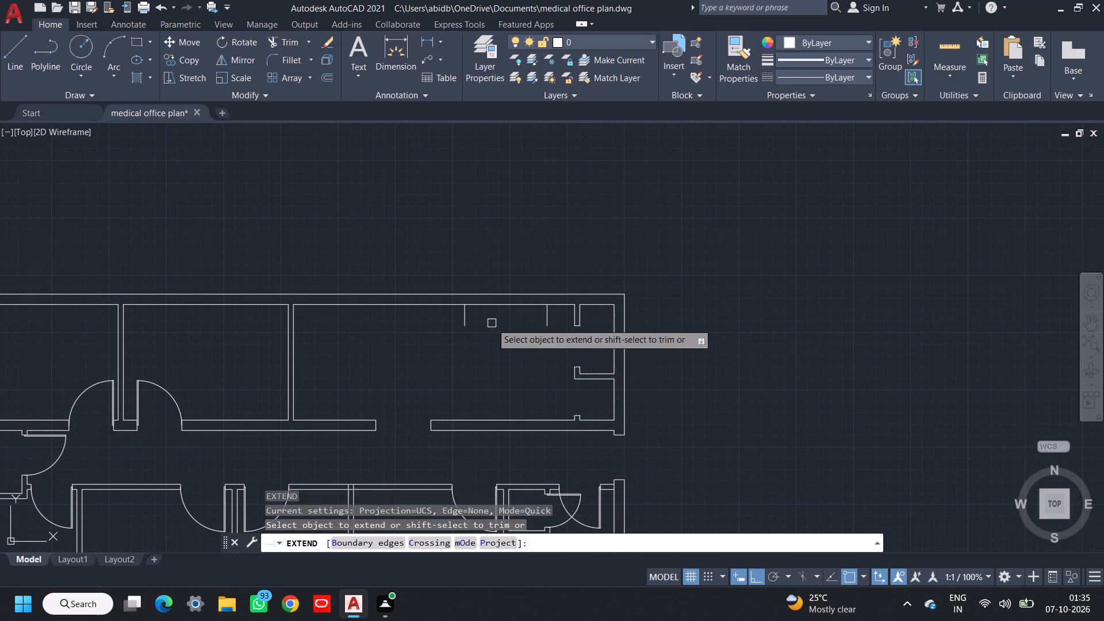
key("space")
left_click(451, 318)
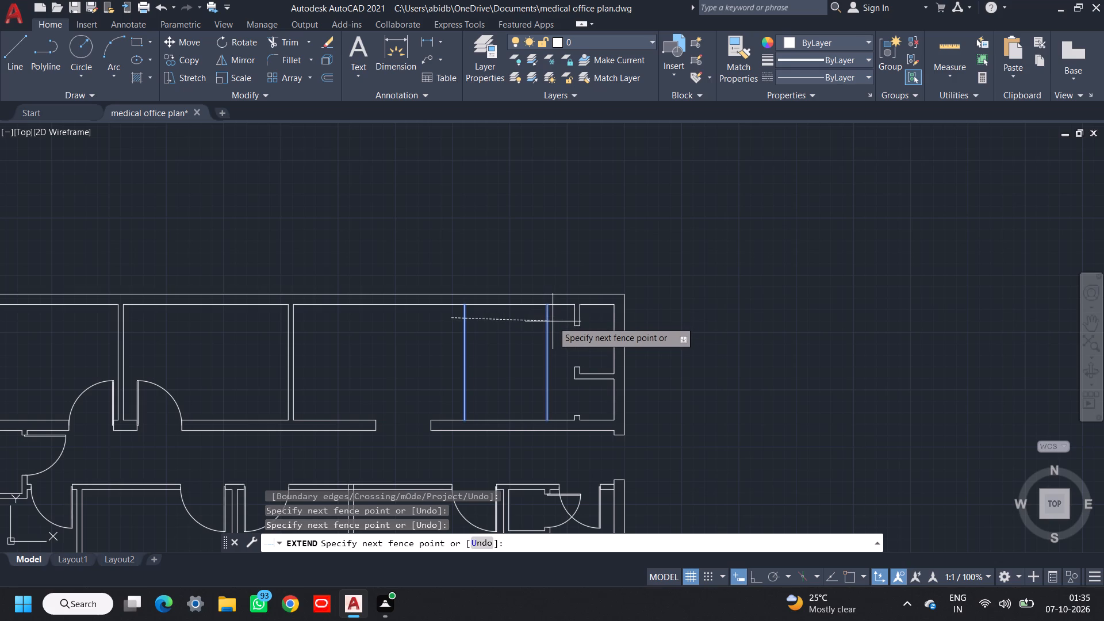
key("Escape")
Extend both short marking lines up through the top exterior wall to its outer face.
scroll(549, 316, "up", 2)
type("ex")
key("space")
key("space")
left_click(300, 295)
left_click(548, 300)
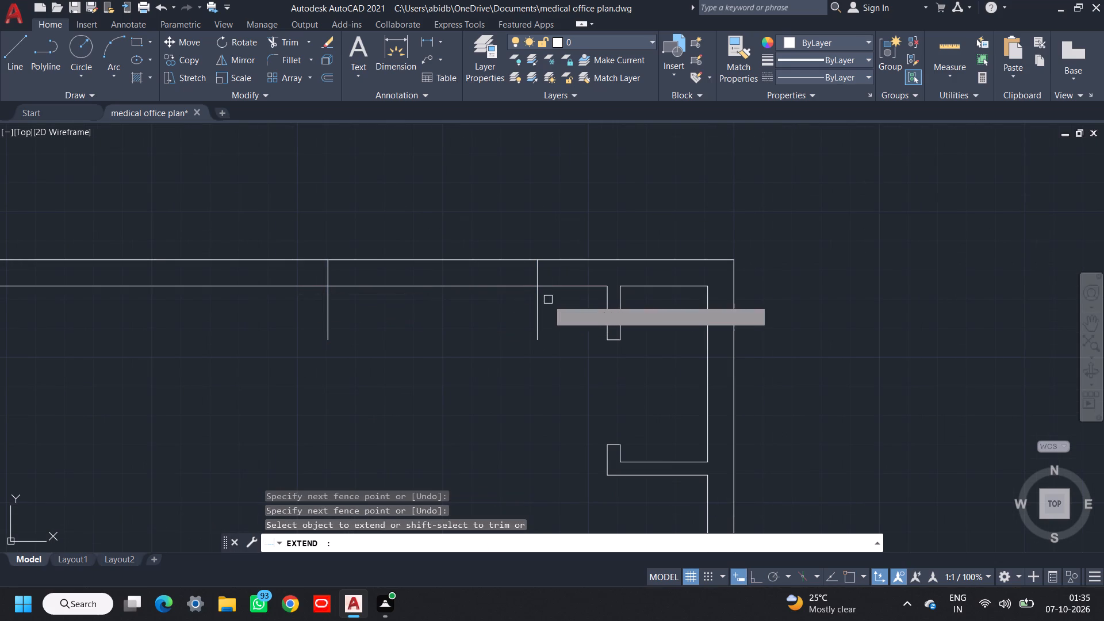
key("Escape")
Trim the top exterior wall's two faces between the marking lines and remove their leftovers in the room, leaving a 6' opening.
type("tr")
key("space")
key("space")
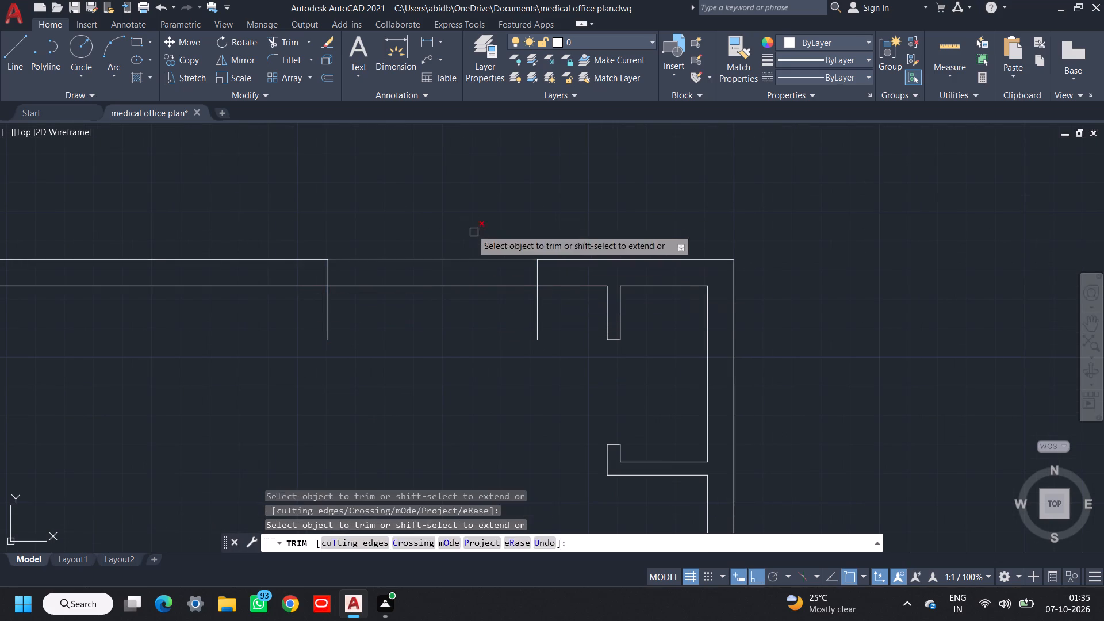
left_click(467, 222)
left_click(451, 312)
left_click(283, 304)
left_click(548, 308)
scroll(537, 315, "down", 3)
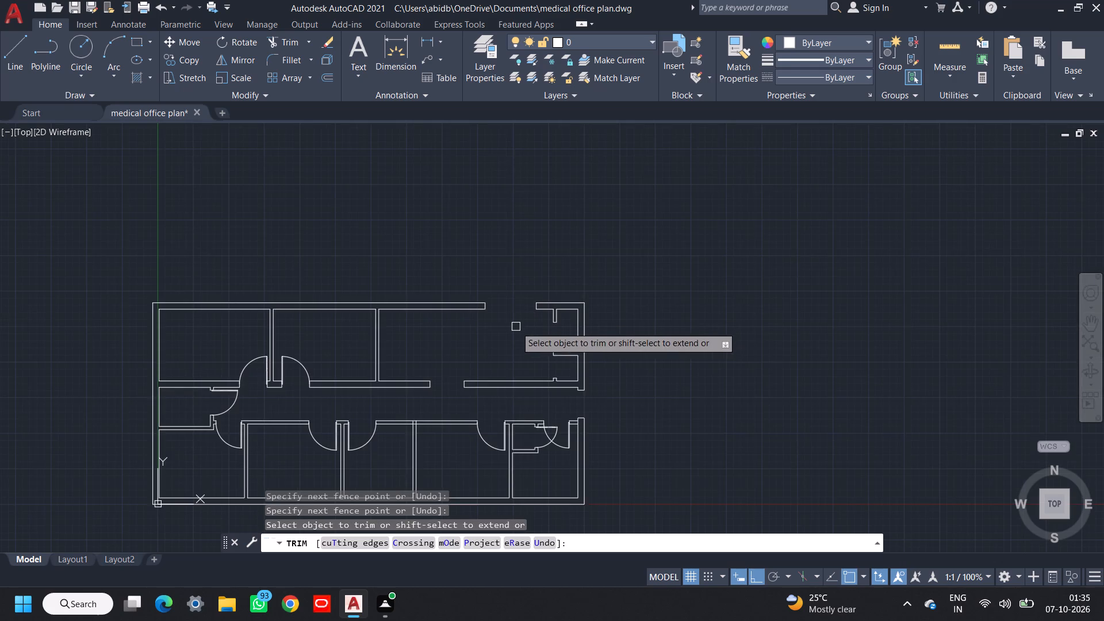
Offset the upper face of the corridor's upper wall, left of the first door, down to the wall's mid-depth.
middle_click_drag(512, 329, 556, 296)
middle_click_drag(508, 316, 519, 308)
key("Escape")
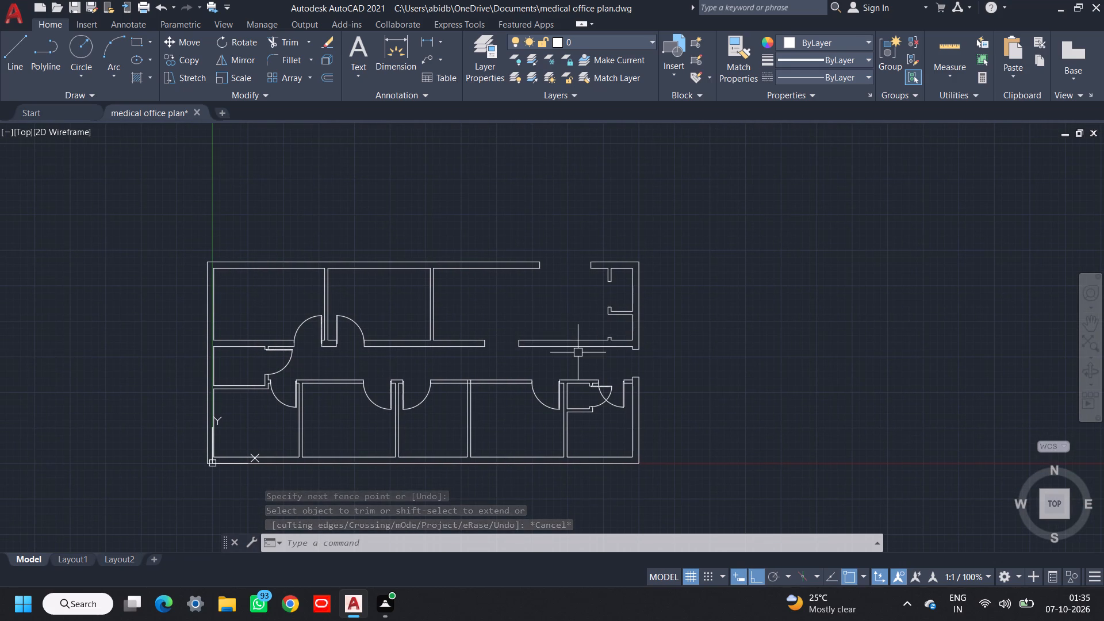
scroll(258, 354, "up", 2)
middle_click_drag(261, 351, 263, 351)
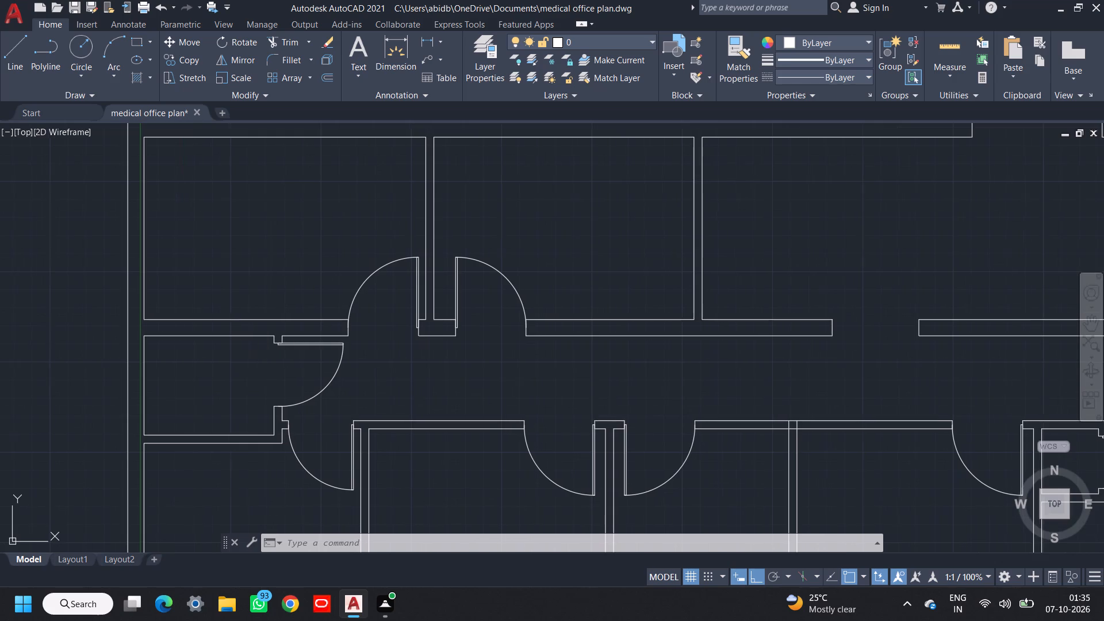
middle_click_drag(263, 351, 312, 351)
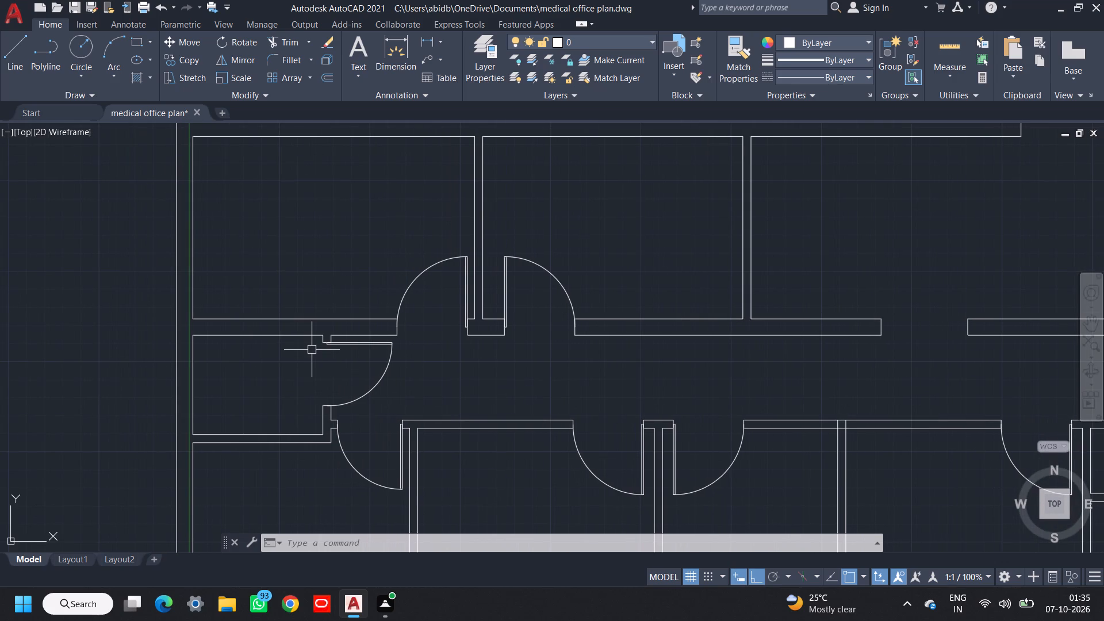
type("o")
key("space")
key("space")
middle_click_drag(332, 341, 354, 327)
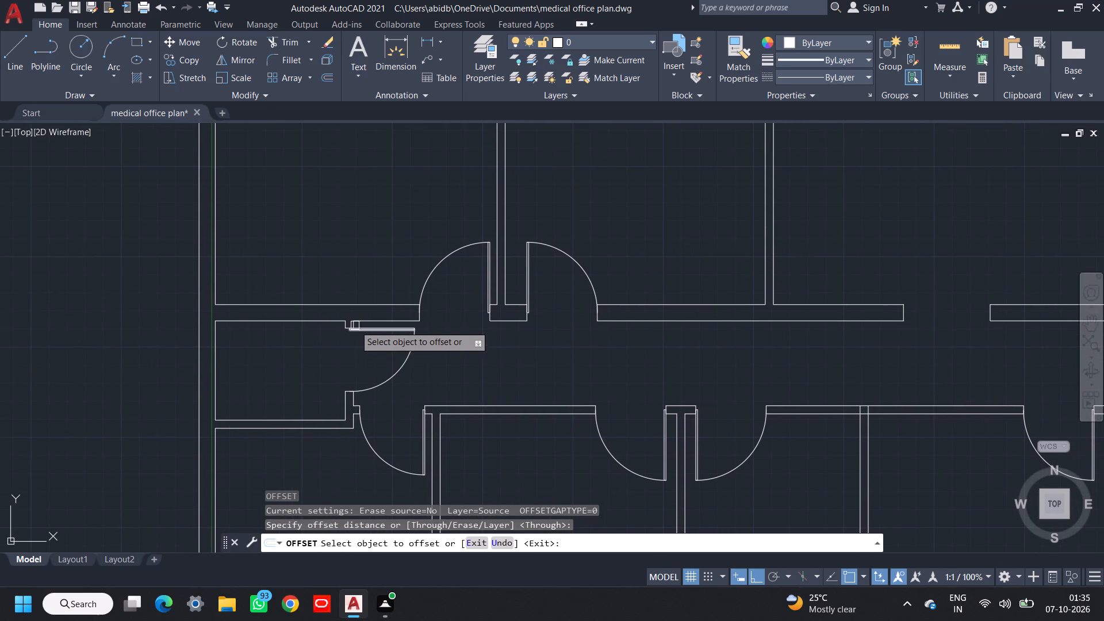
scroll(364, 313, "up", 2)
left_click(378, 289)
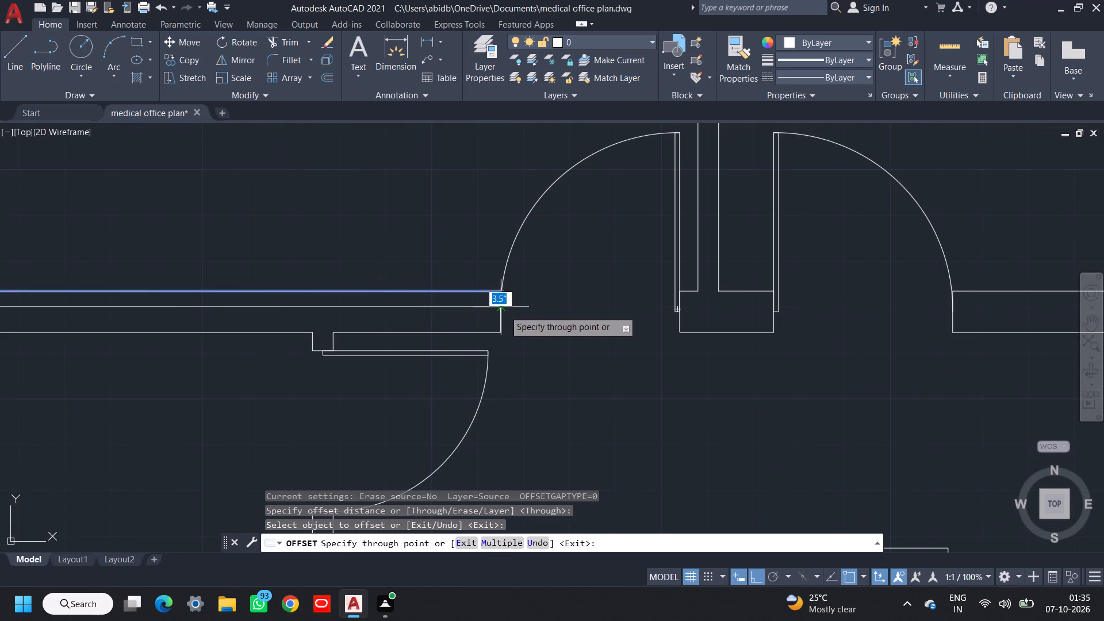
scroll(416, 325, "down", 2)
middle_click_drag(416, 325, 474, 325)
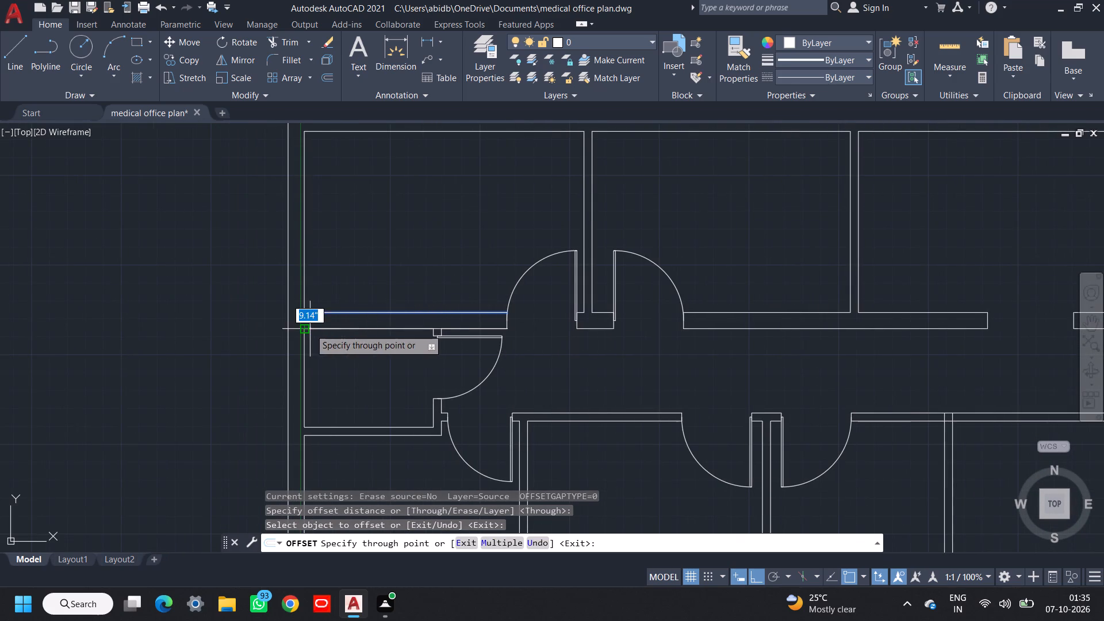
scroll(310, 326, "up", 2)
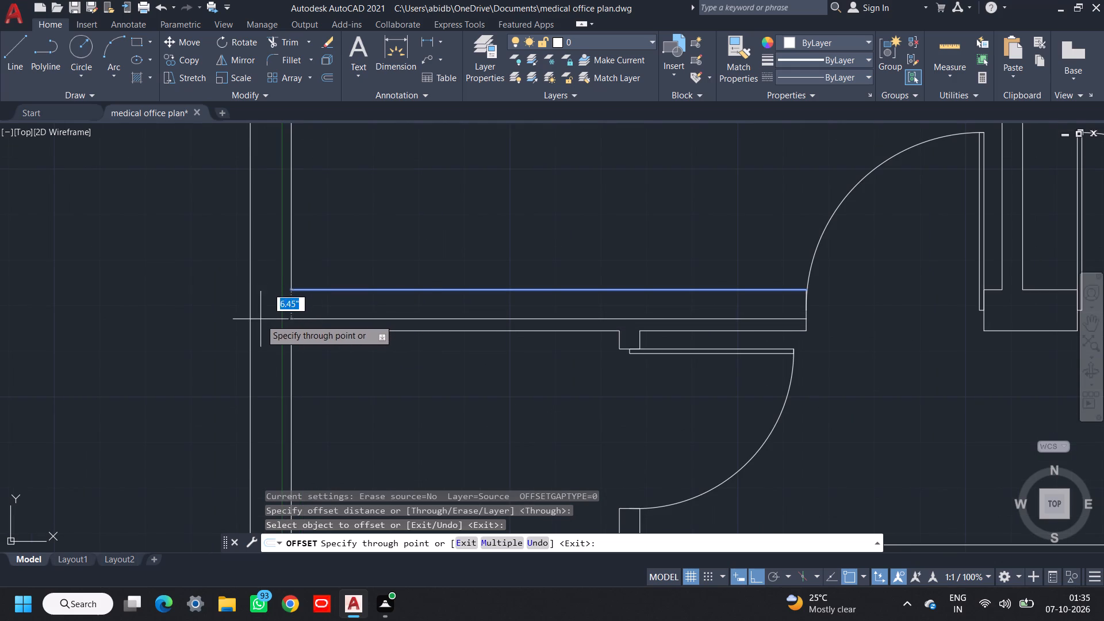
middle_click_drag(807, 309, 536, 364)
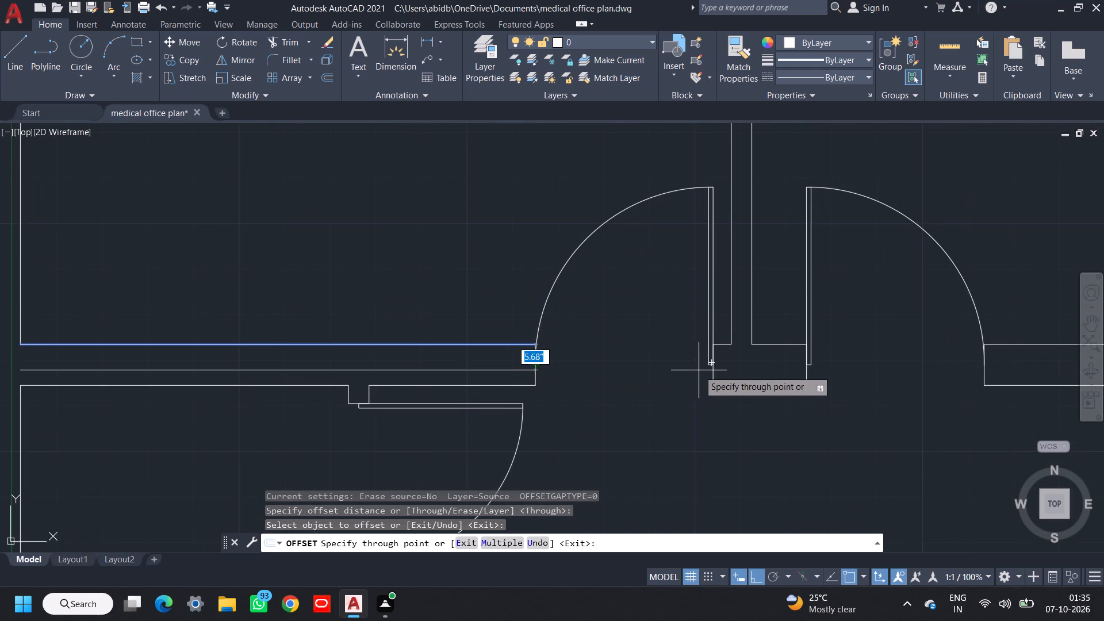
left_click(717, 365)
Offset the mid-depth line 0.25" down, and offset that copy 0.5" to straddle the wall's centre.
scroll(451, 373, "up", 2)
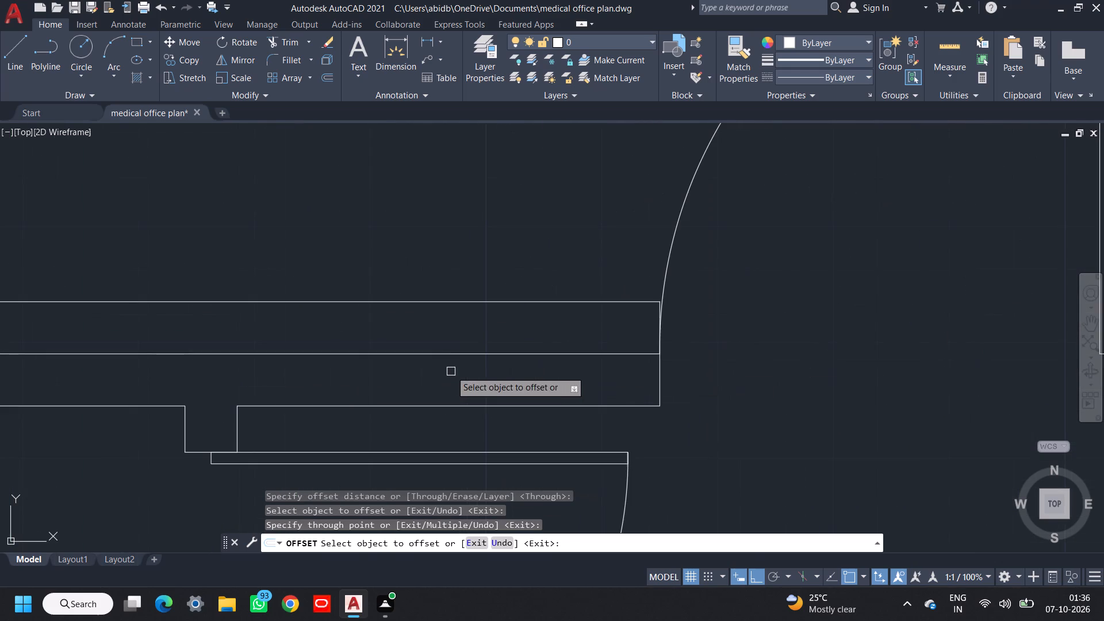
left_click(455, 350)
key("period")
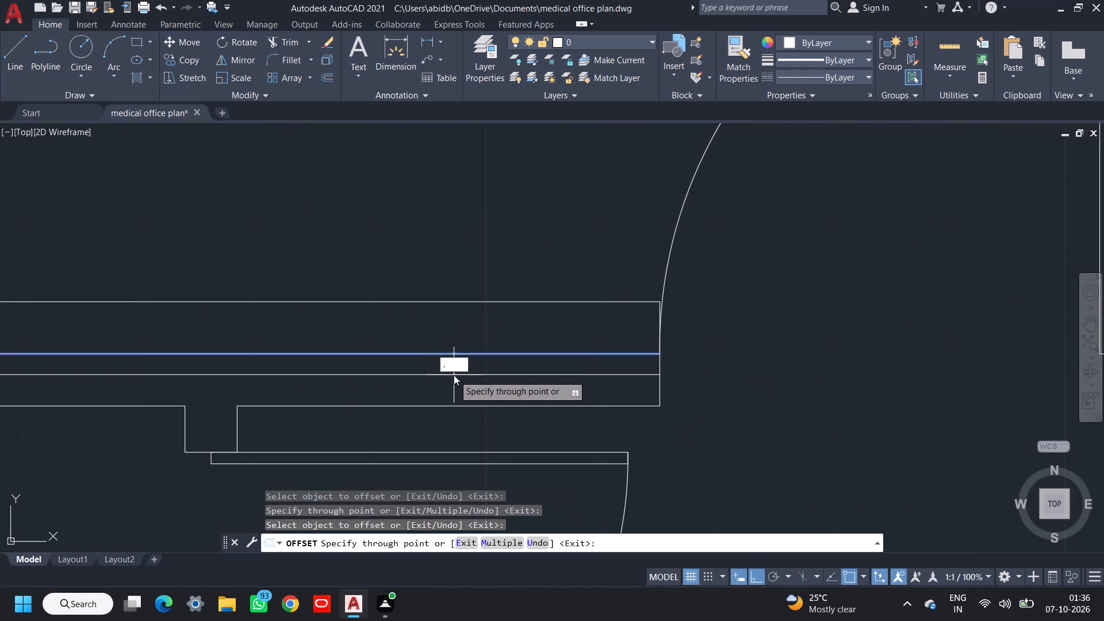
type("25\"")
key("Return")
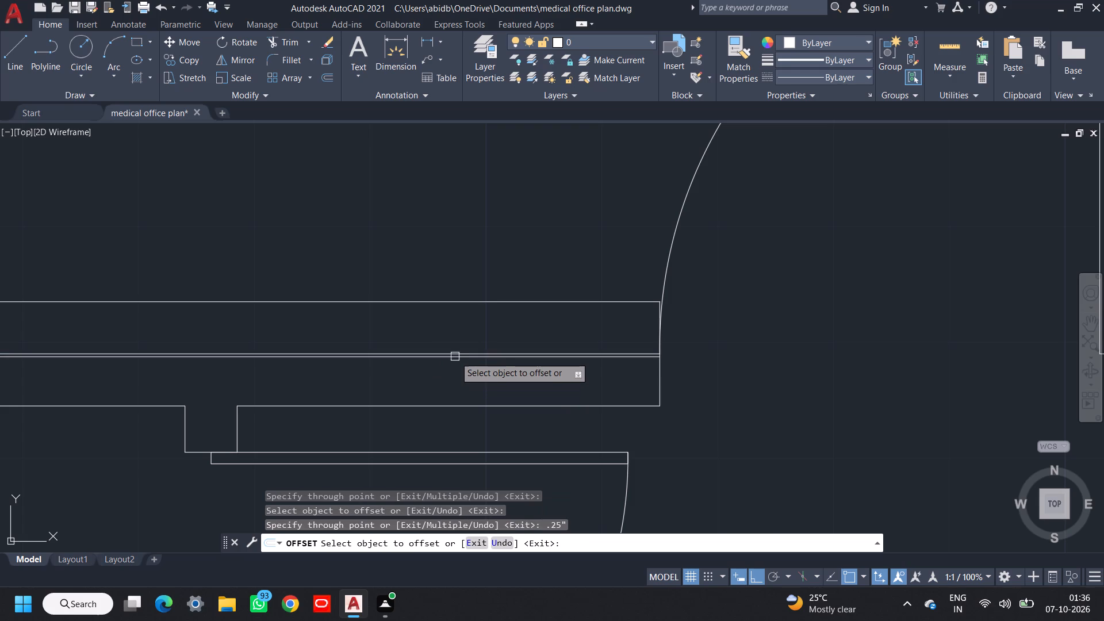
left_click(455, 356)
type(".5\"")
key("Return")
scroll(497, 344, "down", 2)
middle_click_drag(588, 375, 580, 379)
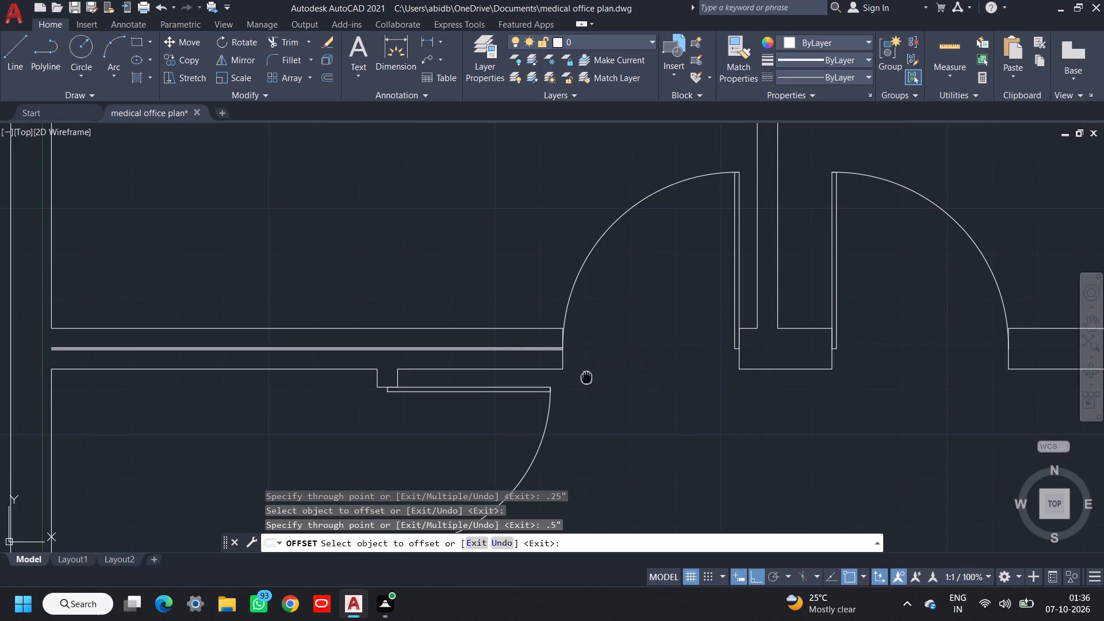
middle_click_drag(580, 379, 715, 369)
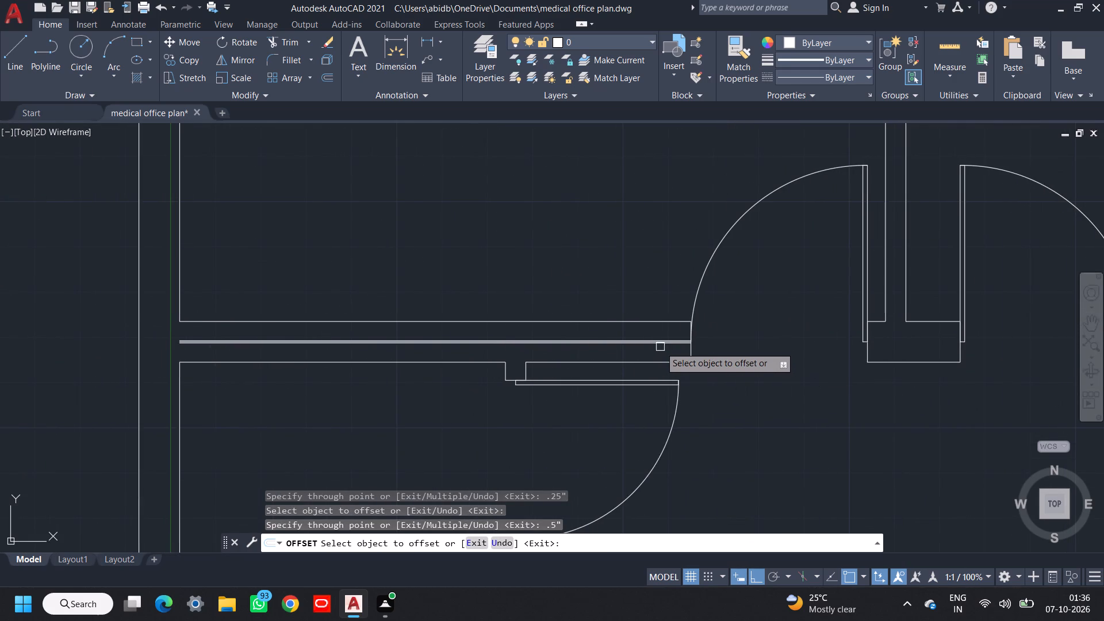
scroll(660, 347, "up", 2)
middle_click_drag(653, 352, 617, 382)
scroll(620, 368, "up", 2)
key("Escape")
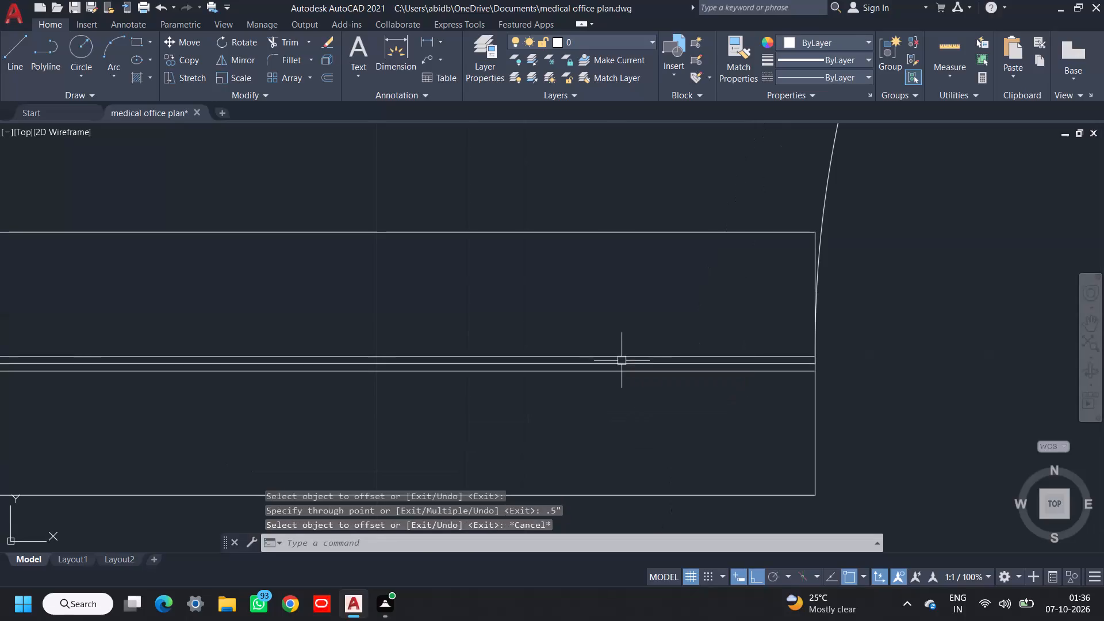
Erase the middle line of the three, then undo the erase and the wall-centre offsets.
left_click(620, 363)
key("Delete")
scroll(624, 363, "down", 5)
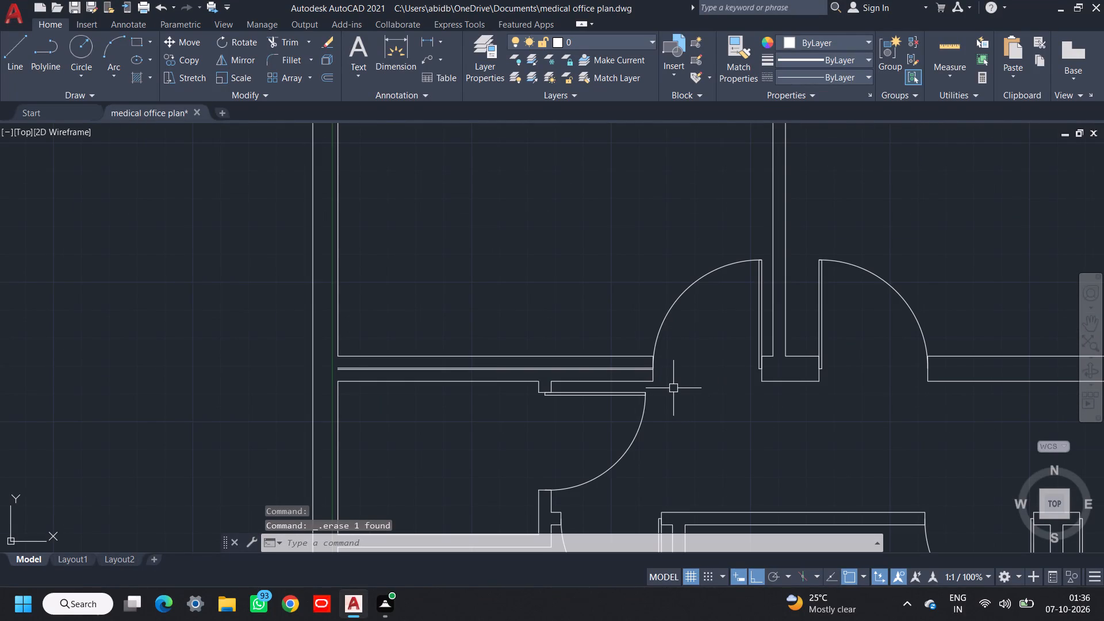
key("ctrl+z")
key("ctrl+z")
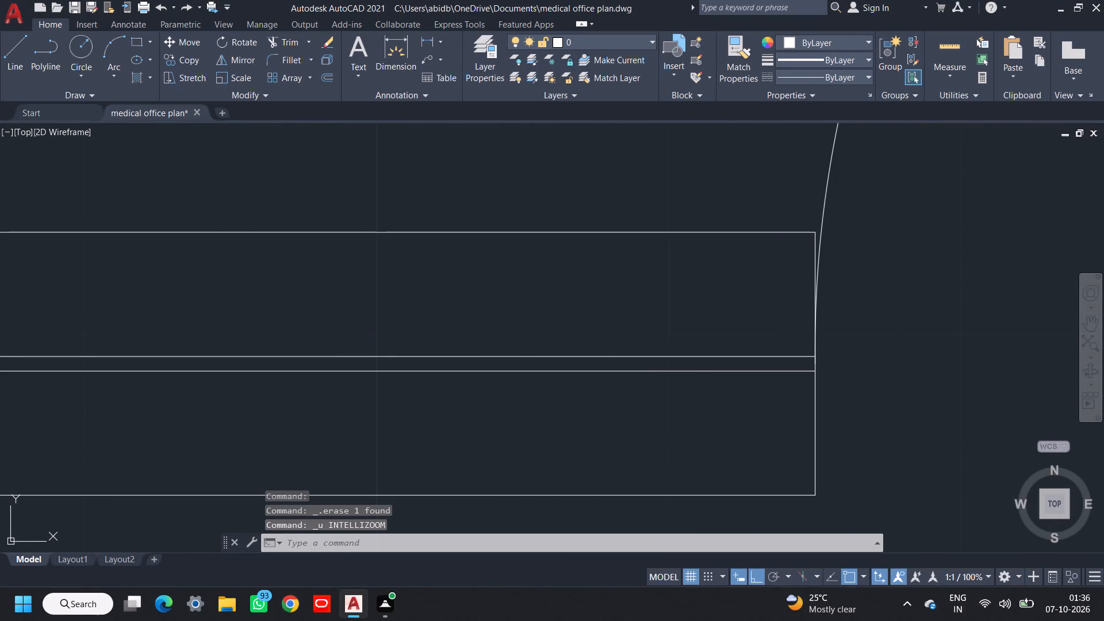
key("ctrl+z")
Offset the wall's short lower face by the door to mid-depth, that line 0.5" down, and that copy 1" up.
type("o")
key("space")
key("space")
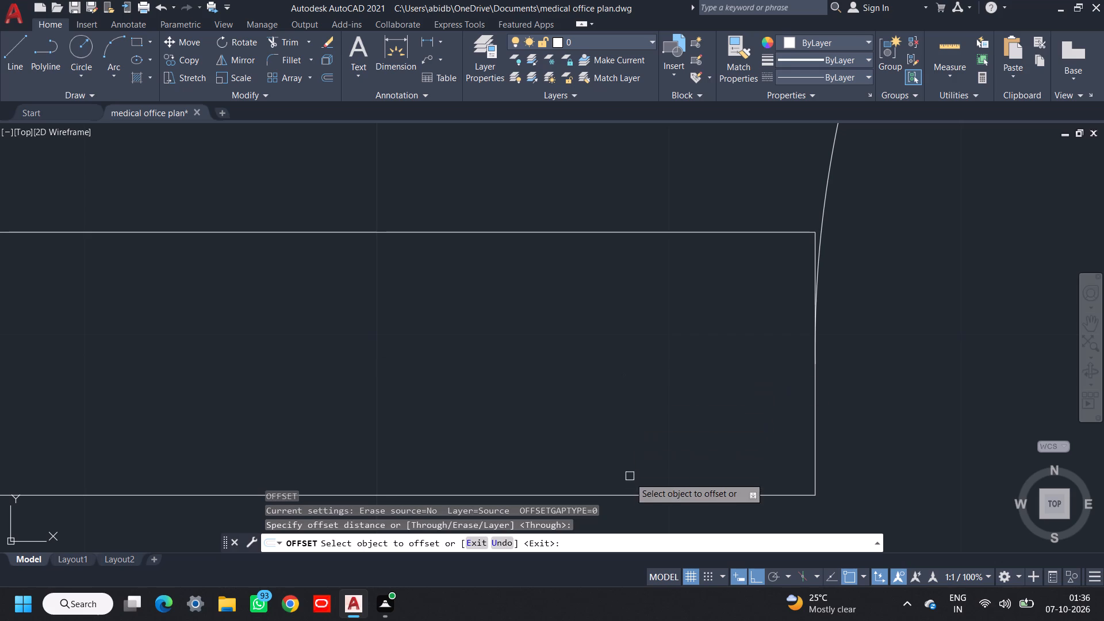
left_click(630, 499)
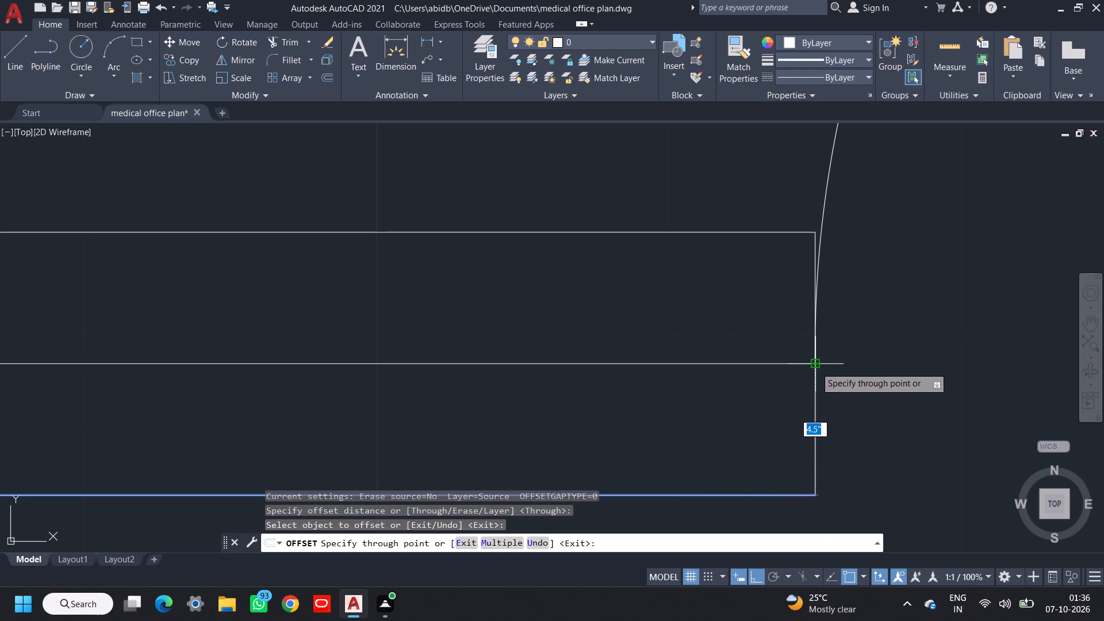
left_click(815, 367)
left_click(718, 361)
type(".5\"")
key("Return")
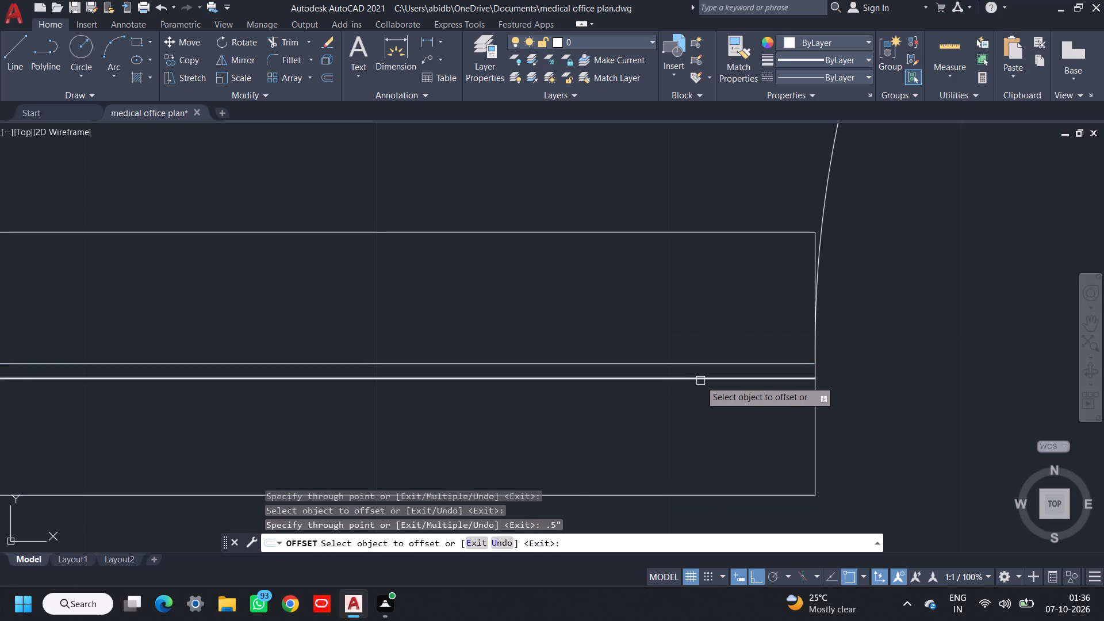
left_click(700, 380)
key("1")
key("shift+quotedbl")
key("Return")
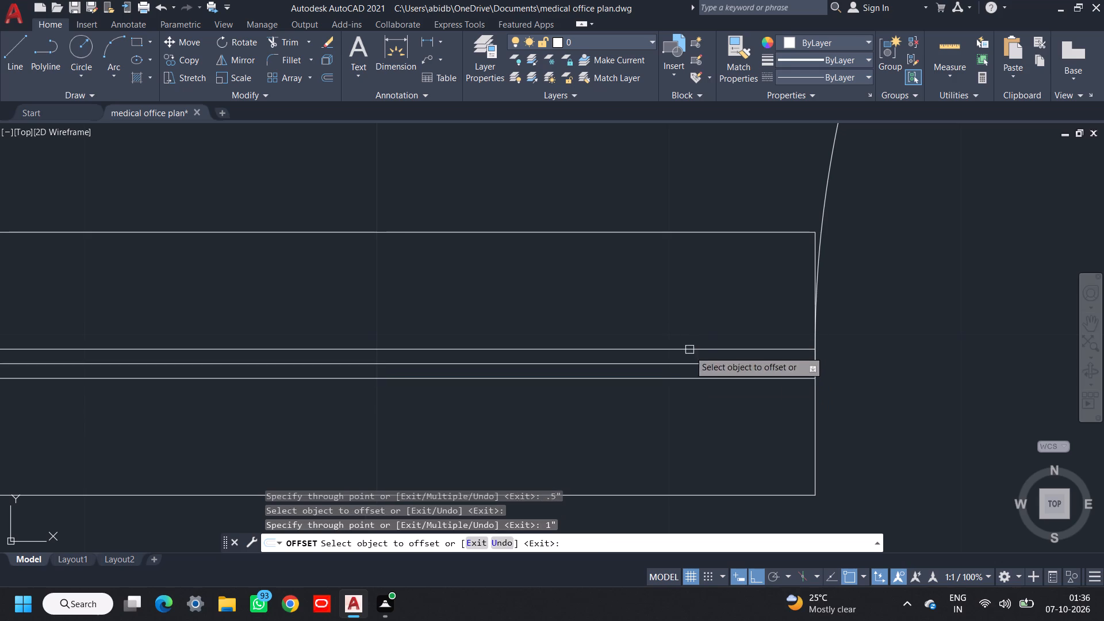
Erase the middle guide line between the two lines spaced 1" apart.
key("space")
left_click(685, 365)
key("Delete")
scroll(685, 365, "down", 3)
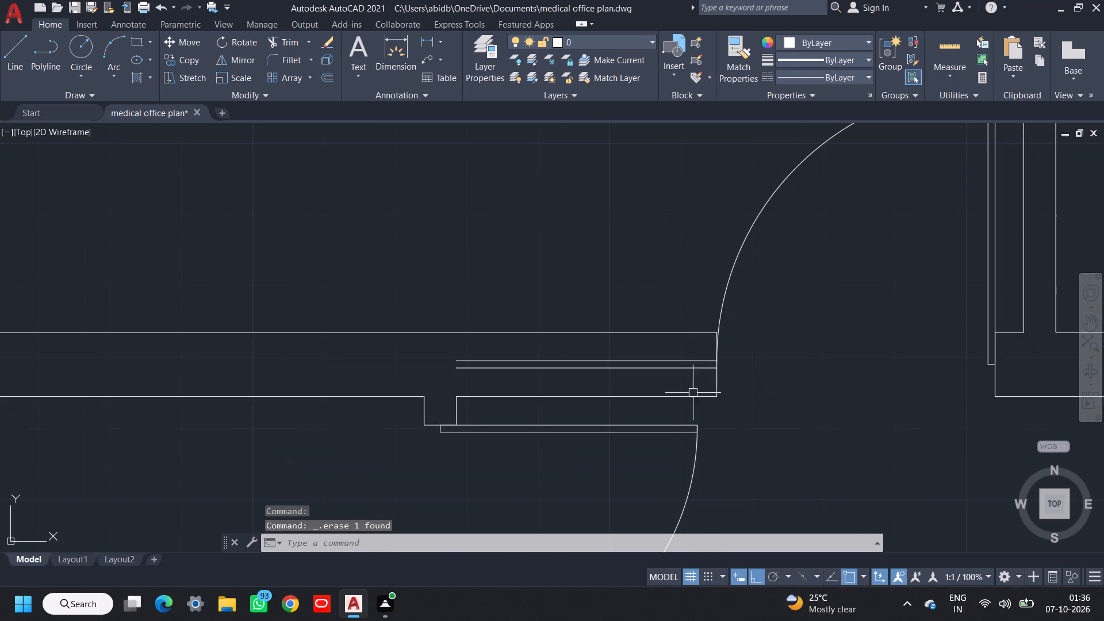
Extend both short lines inside the wall left to the exterior wall's outer face.
scroll(524, 366, "down", 1)
middle_click_drag(526, 366, 660, 366)
type("ex")
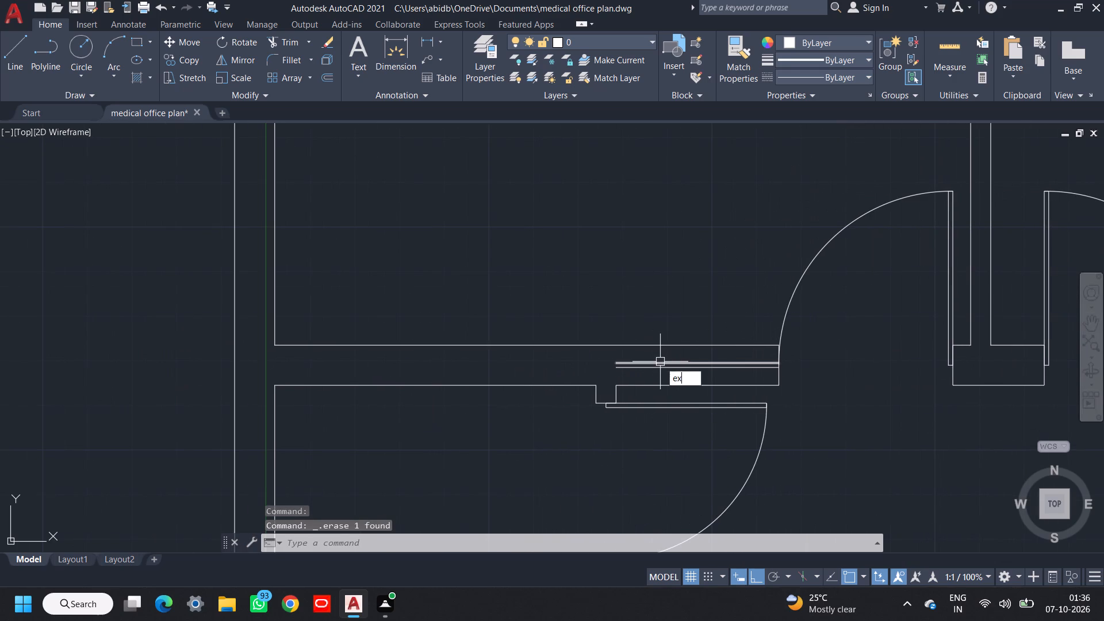
key("space")
key("space")
left_click(643, 356)
left_click(631, 375)
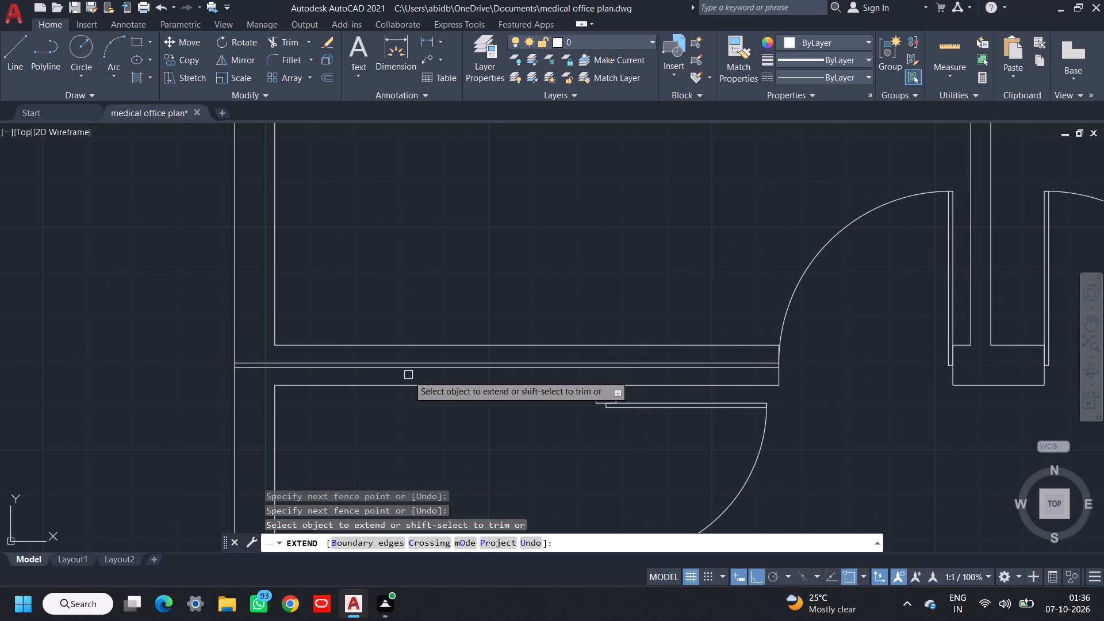
Extend the left exterior wall's inner face down from the upper room across both lines.
middle_click_drag(406, 375, 488, 364)
left_click(361, 319)
left_click(358, 321)
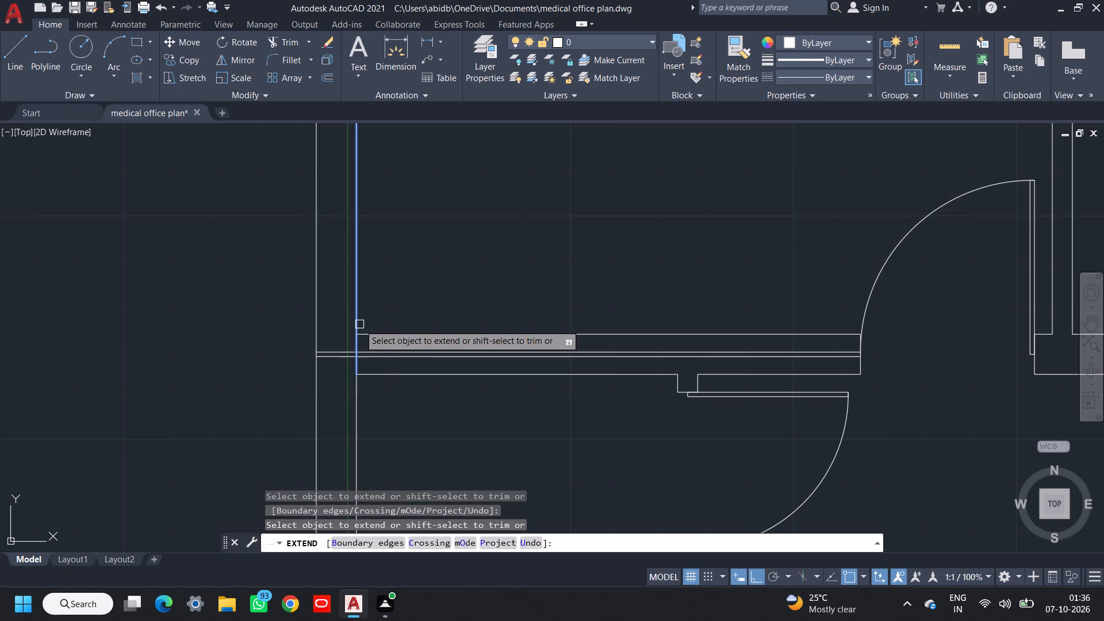
key("Escape")
key("Escape")
Trim both lines inside the left exterior wall and remove the inner-face piece between the upper wall face and the upper line.
type("tr")
key("space")
key("space")
left_click(344, 336)
left_click(338, 364)
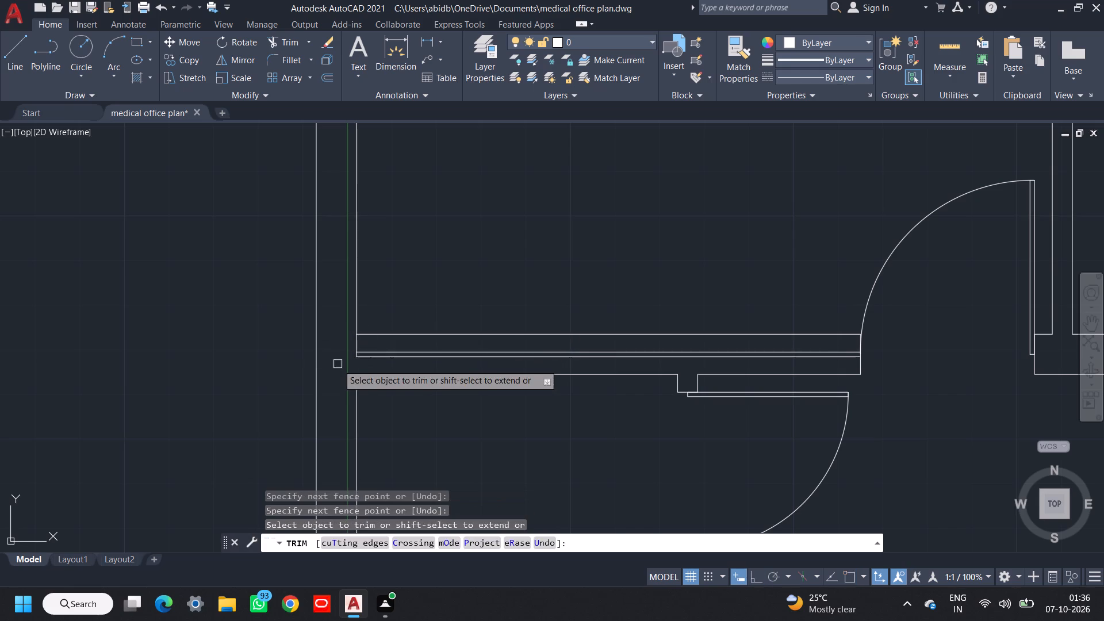
scroll(347, 355, "up", 2)
left_click(344, 325)
left_click(381, 327)
scroll(385, 327, "down", 3)
middle_click_drag(434, 332, 357, 338)
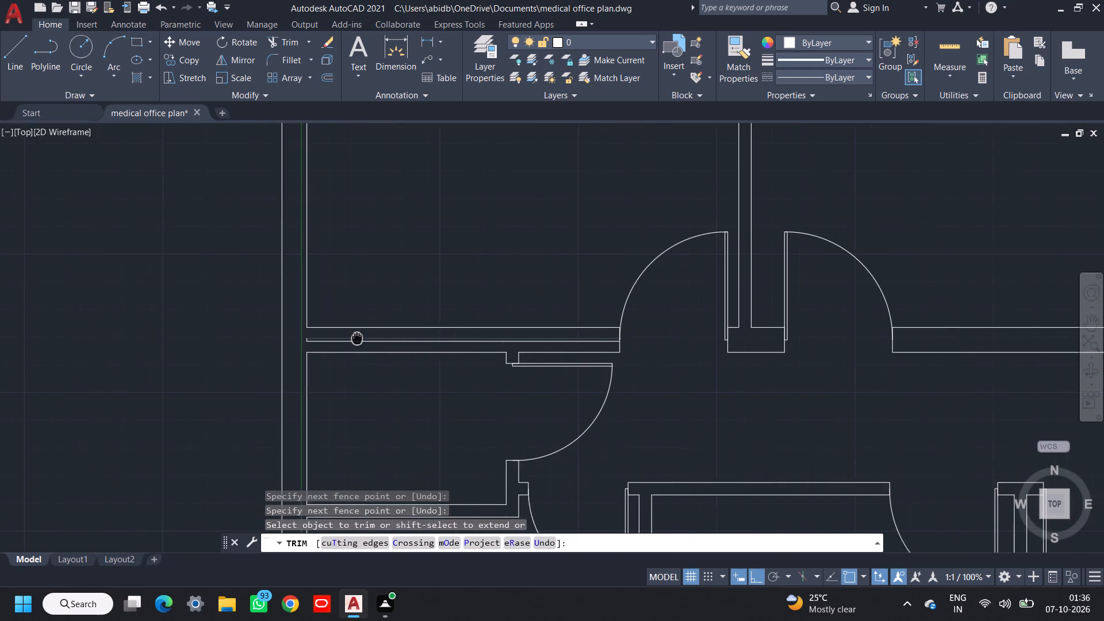
middle_click_drag(357, 338, 353, 338)
scroll(618, 345, "up", 5)
key("Escape")
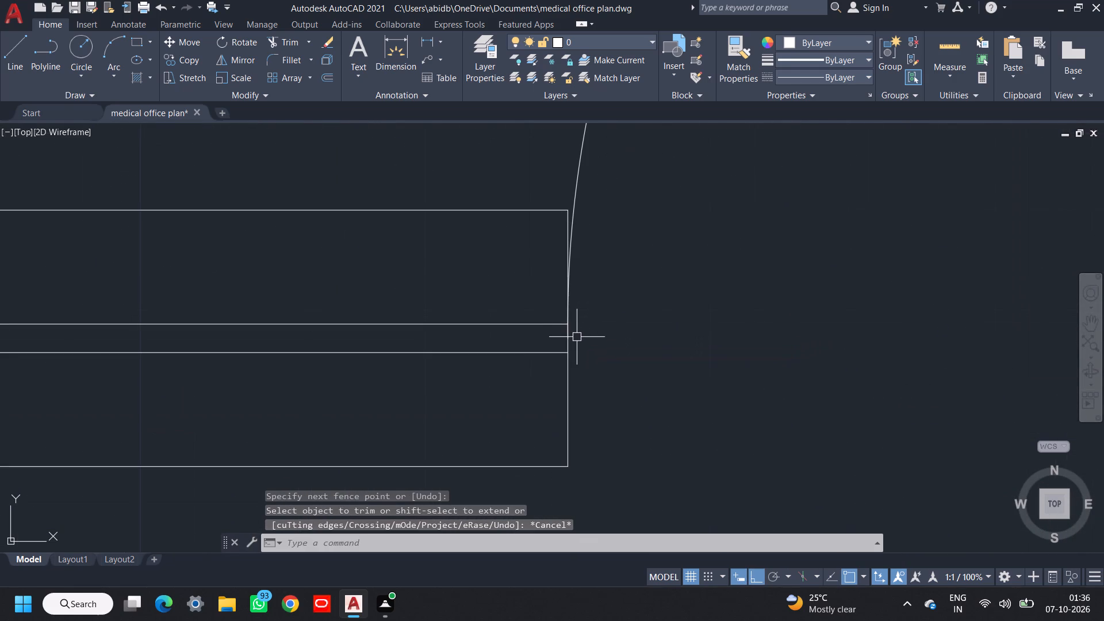
Draw a short vertical line joining the ends of the two lines at the first door's left jamb.
key("l")
key("space")
scroll(563, 338, "up", 2)
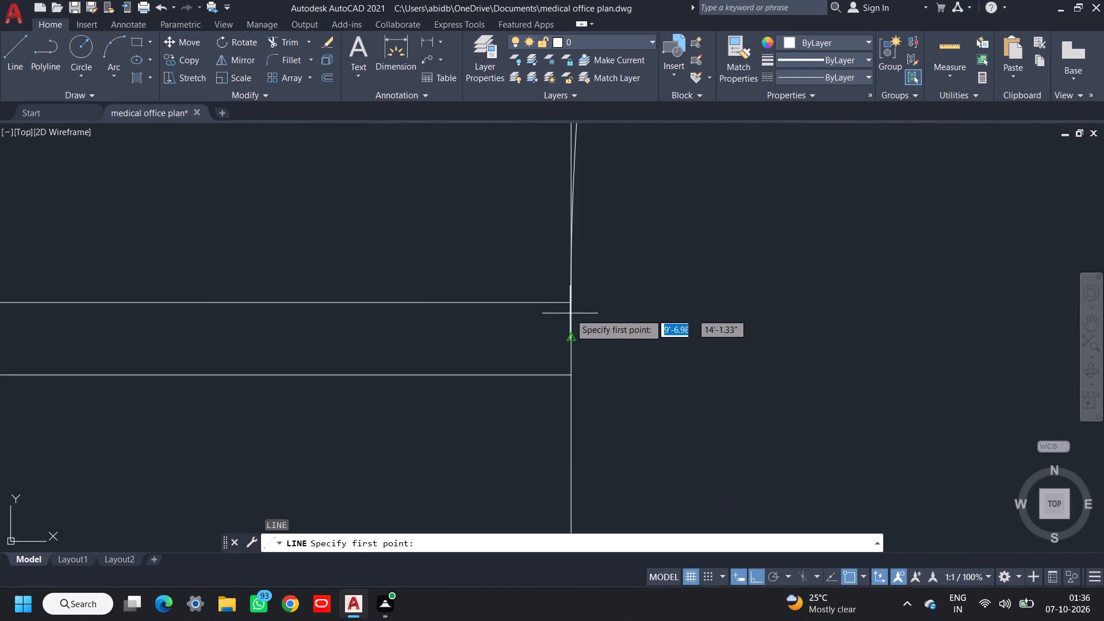
left_click(574, 306)
left_click(569, 375)
scroll(611, 374, "down", 2)
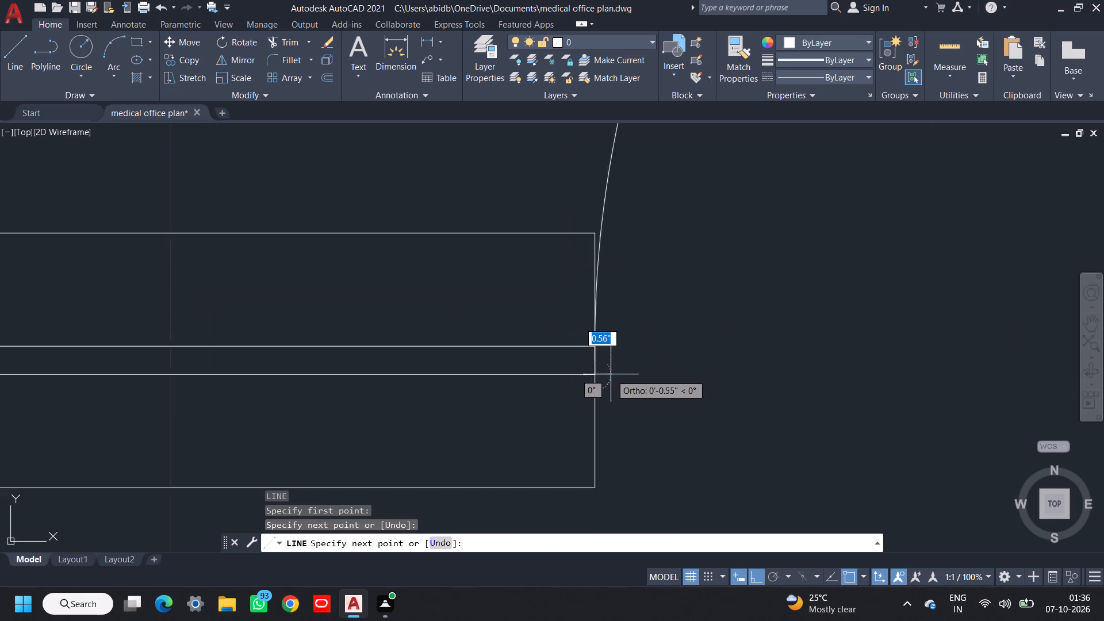
scroll(611, 374, "down", 2)
key("space")
Offset the upper-right edge of the wall pier between the two doors down to the pier's mid-depth.
scroll(640, 377, "down", 3)
middle_click_drag(662, 377, 500, 362)
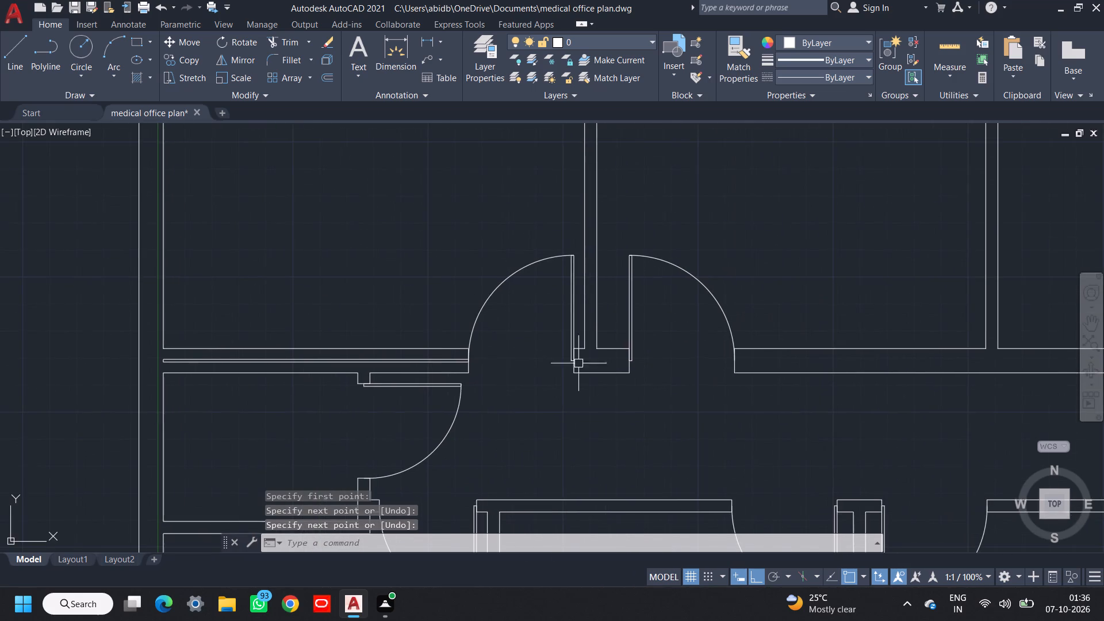
middle_click_drag(600, 367, 558, 361)
key("o")
key("space")
key("space")
scroll(565, 342, "up", 3)
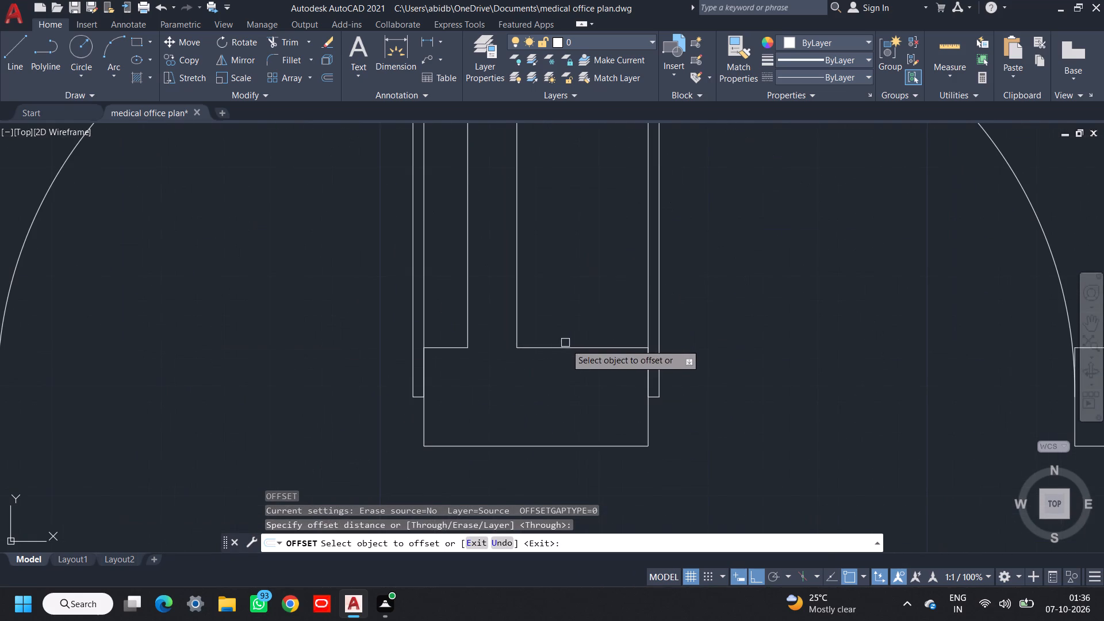
left_click(566, 347)
left_click(645, 400)
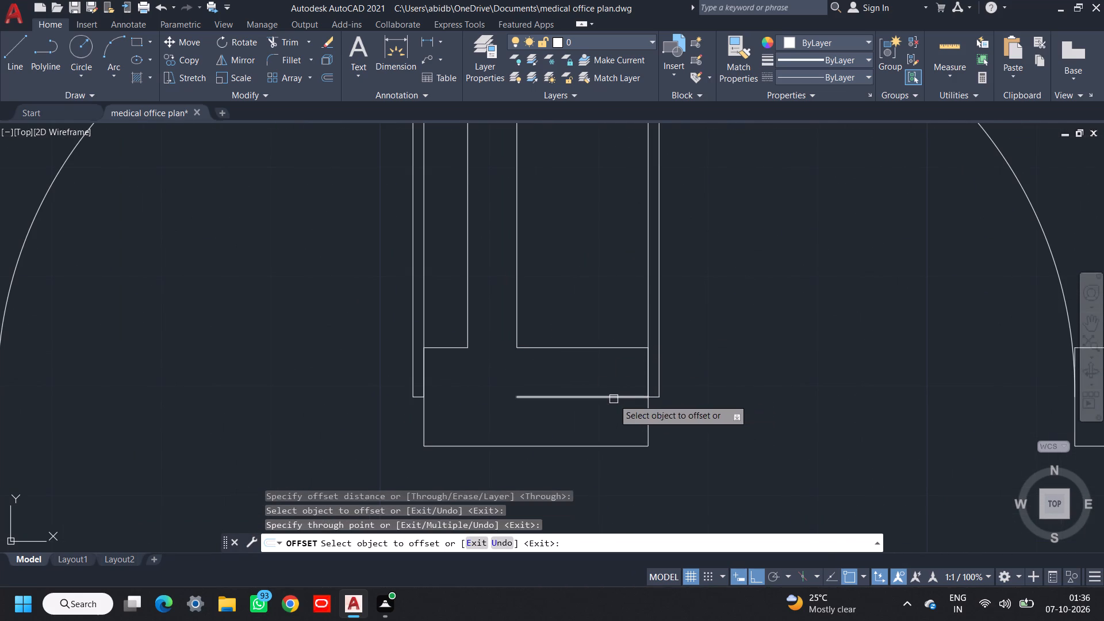
Offset the pier's mid-depth line 0.5" down, and offset that new line 1" up to form a strip.
left_click(614, 399)
type(".5")
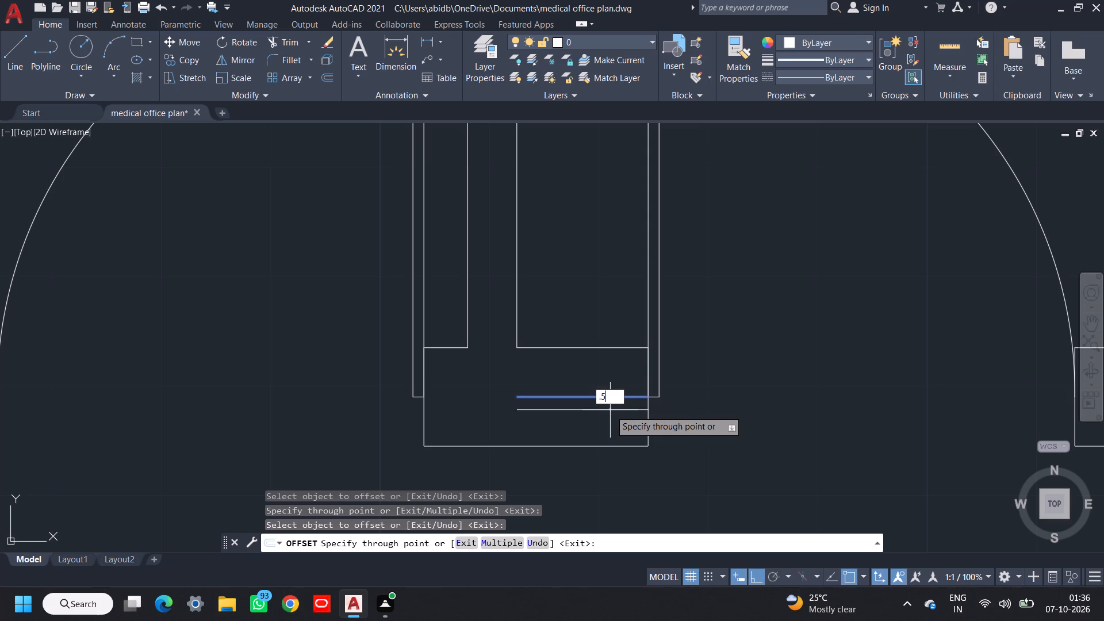
key("shift+quotedbl")
key("Return")
left_click(601, 402)
key("2")
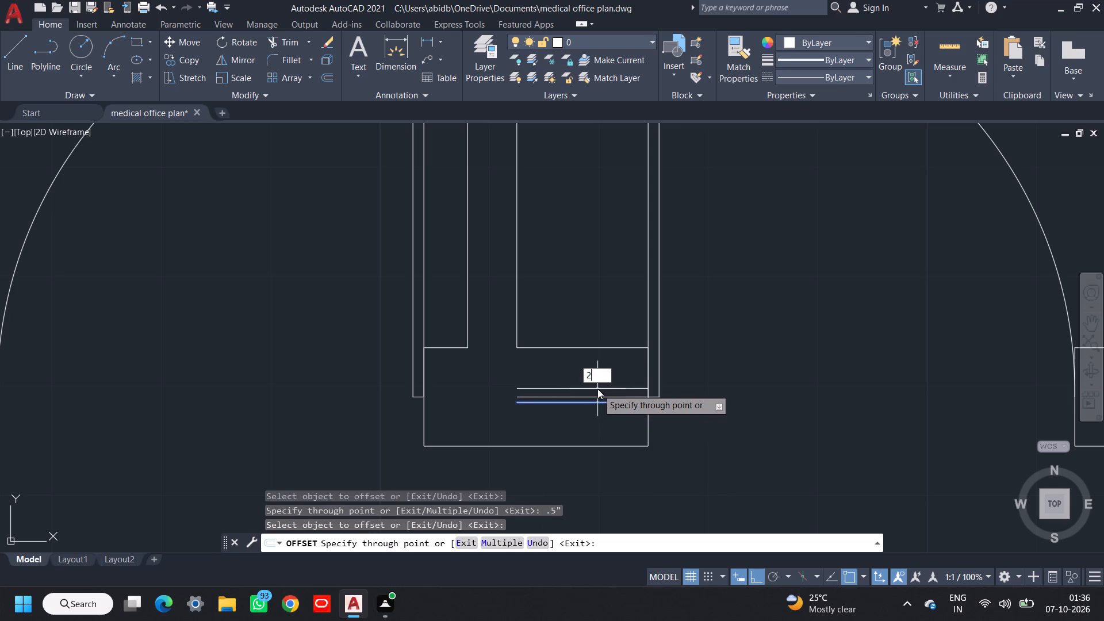
key("BackSpace")
type("1\"")
key("Return")
key("Escape")
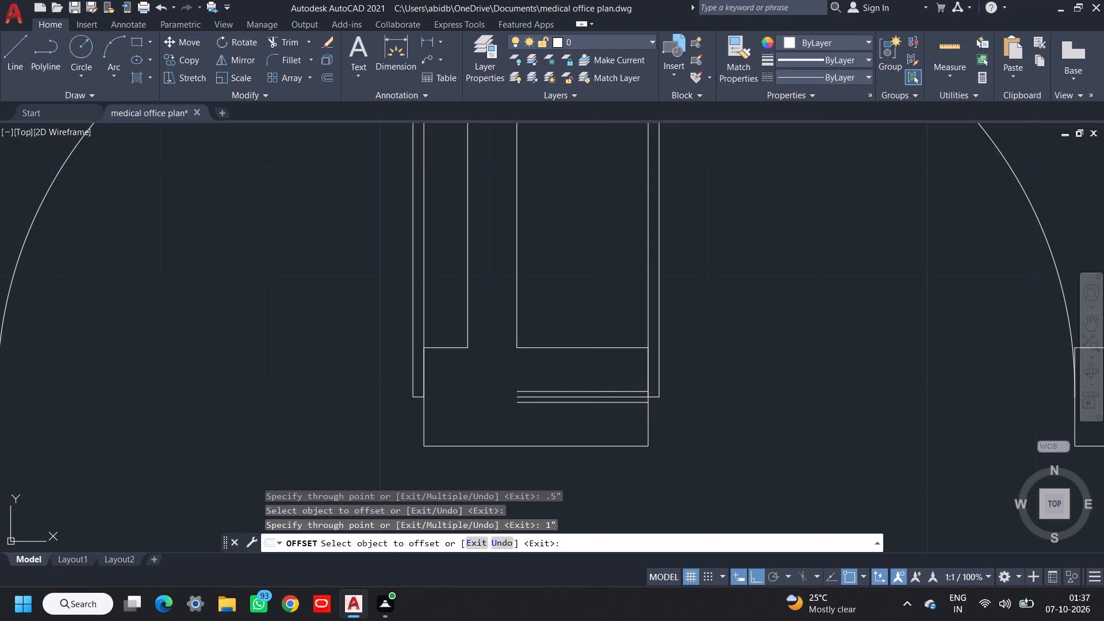
Extend the three strip lines across the pier to its left edge.
type("ex")
key("space")
key("space")
left_click(542, 379)
left_click(530, 408)
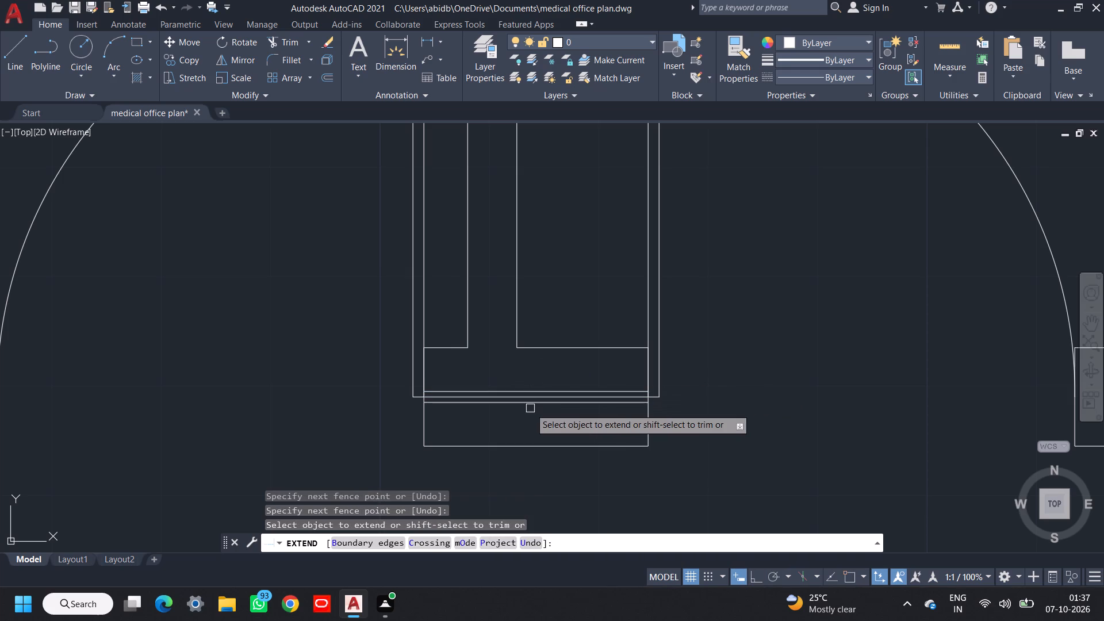
key("Escape")
Delete the middle of the three strip lines in the pier.
left_click(511, 396)
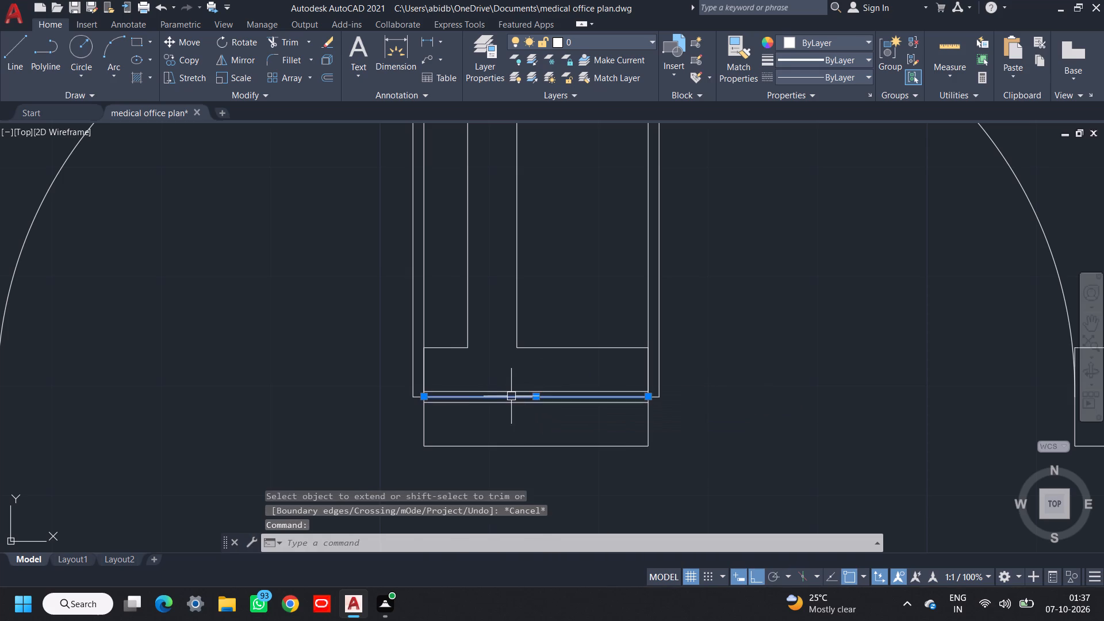
key("Delete")
Draw a 1" high rectangle over the pier's centre strip, from its upper-right corner to its lower-left corner.
type("rec")
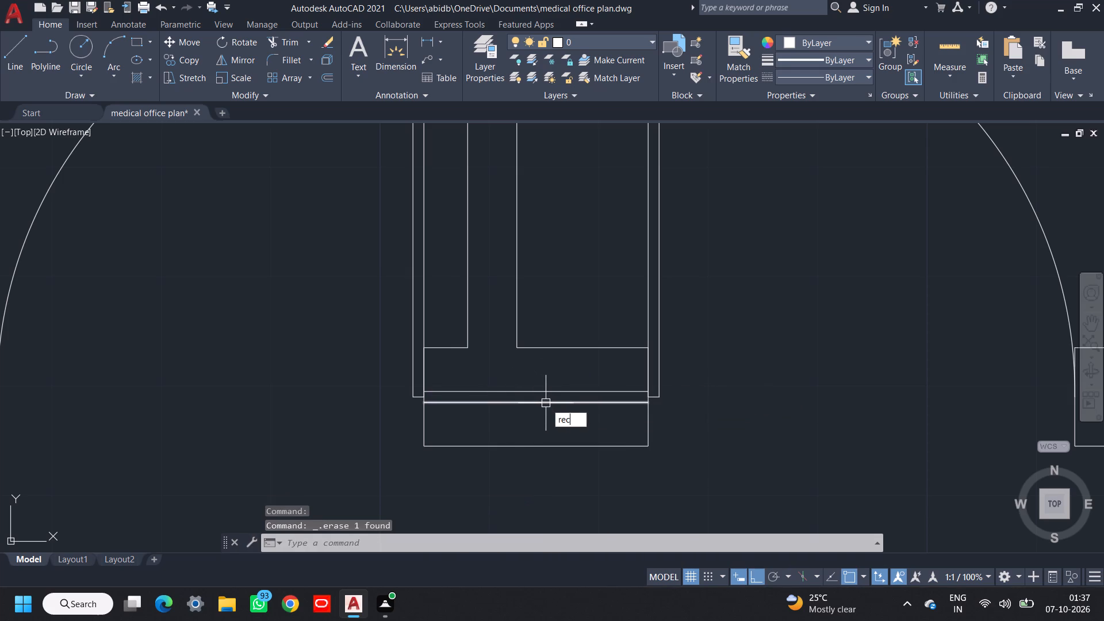
key("space")
left_click(649, 388)
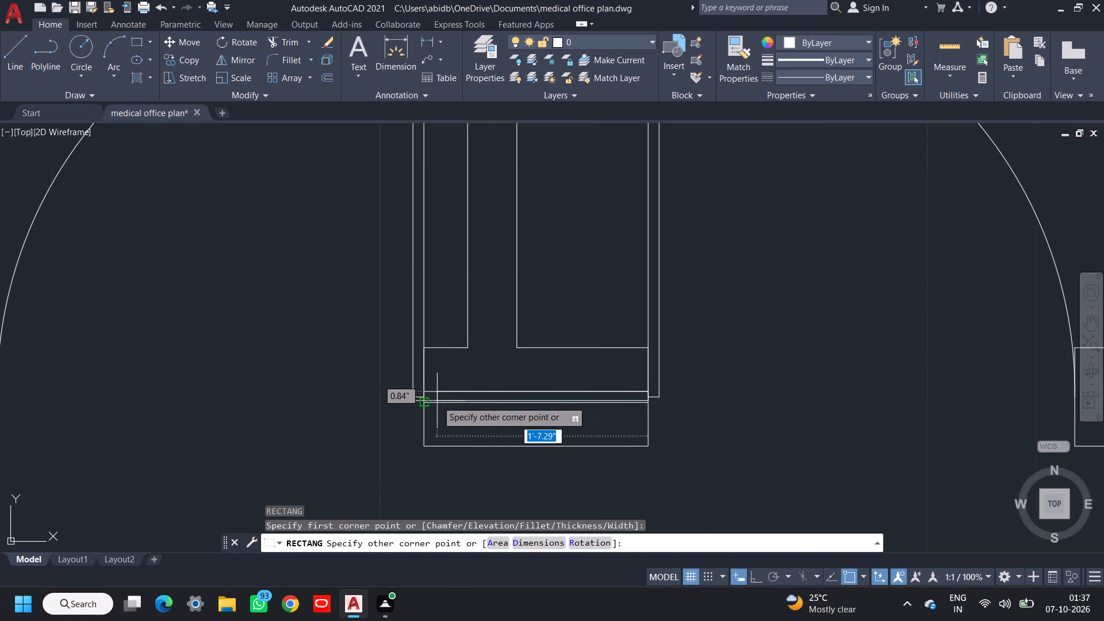
left_click(425, 401)
Offset the upper face of the wall segment right of the second door down to the wall's mid-depth.
scroll(667, 396, "down", 3)
middle_click_drag(703, 395, 434, 393)
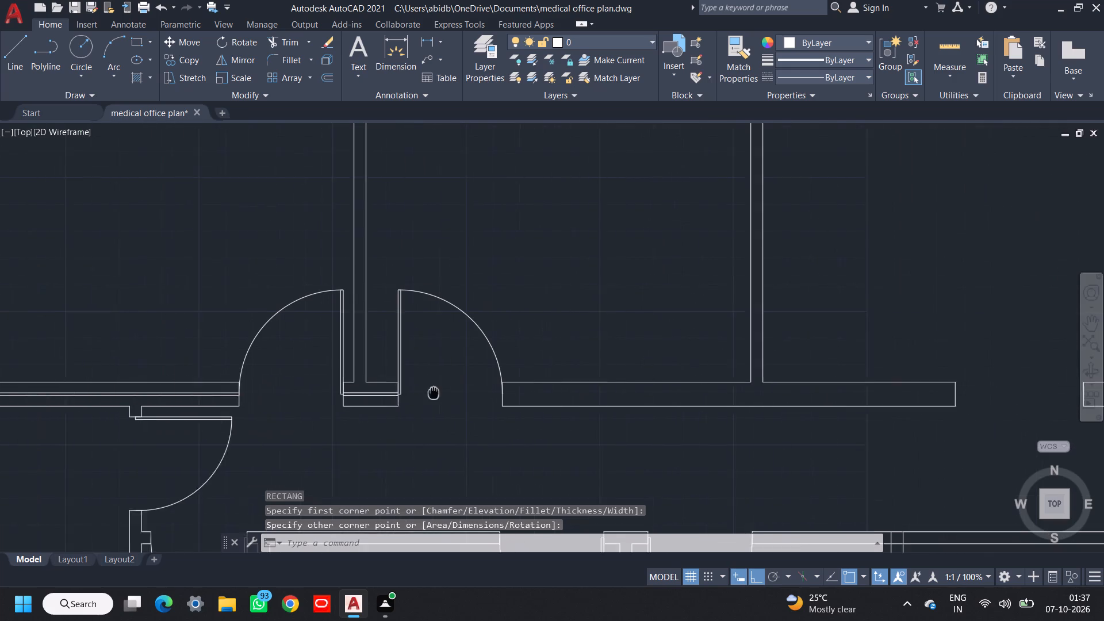
middle_click_drag(434, 393, 427, 392)
key("o")
key("space")
key("space")
left_click(550, 384)
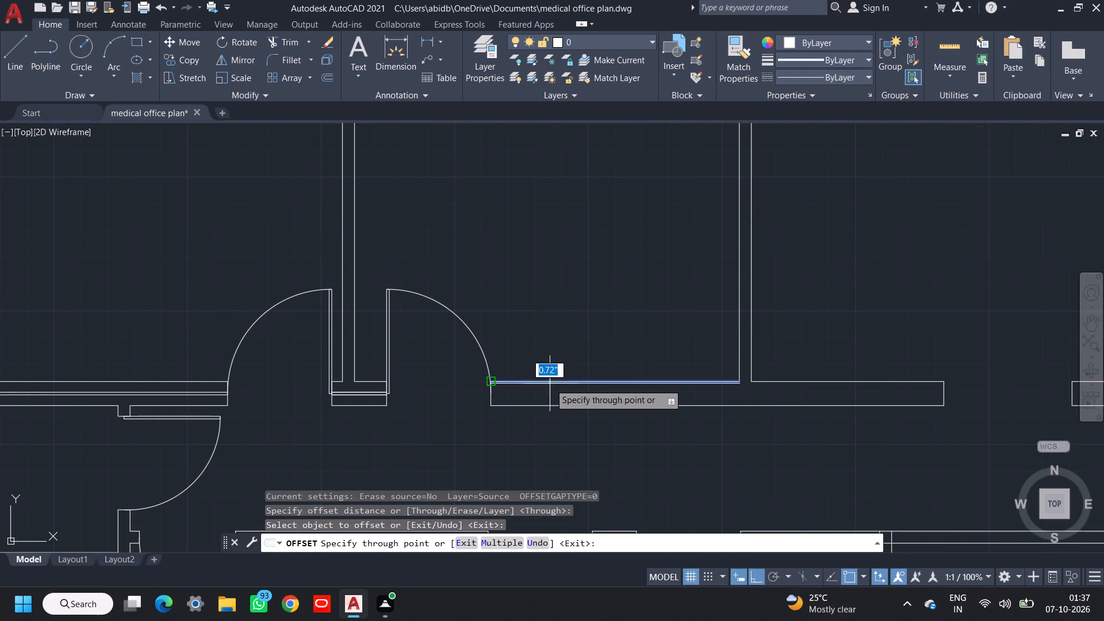
left_click(944, 391)
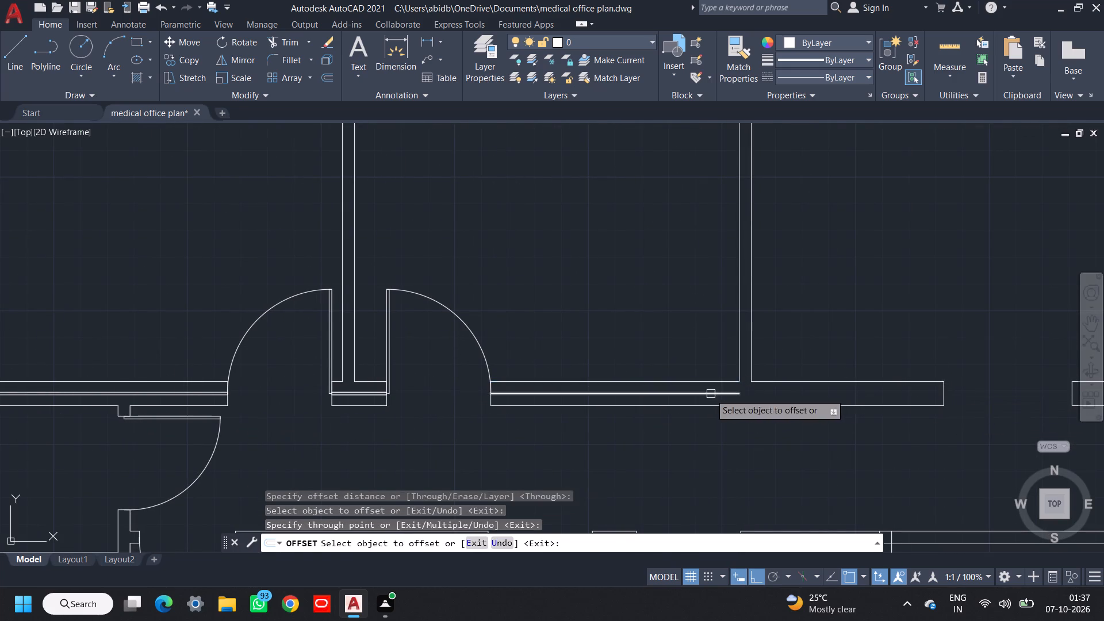
Offset that segment's mid-depth line 0.5" down, and offset the new line 1" up.
scroll(701, 394, "up", 2)
left_click(628, 394)
type(".5\"")
key("Return")
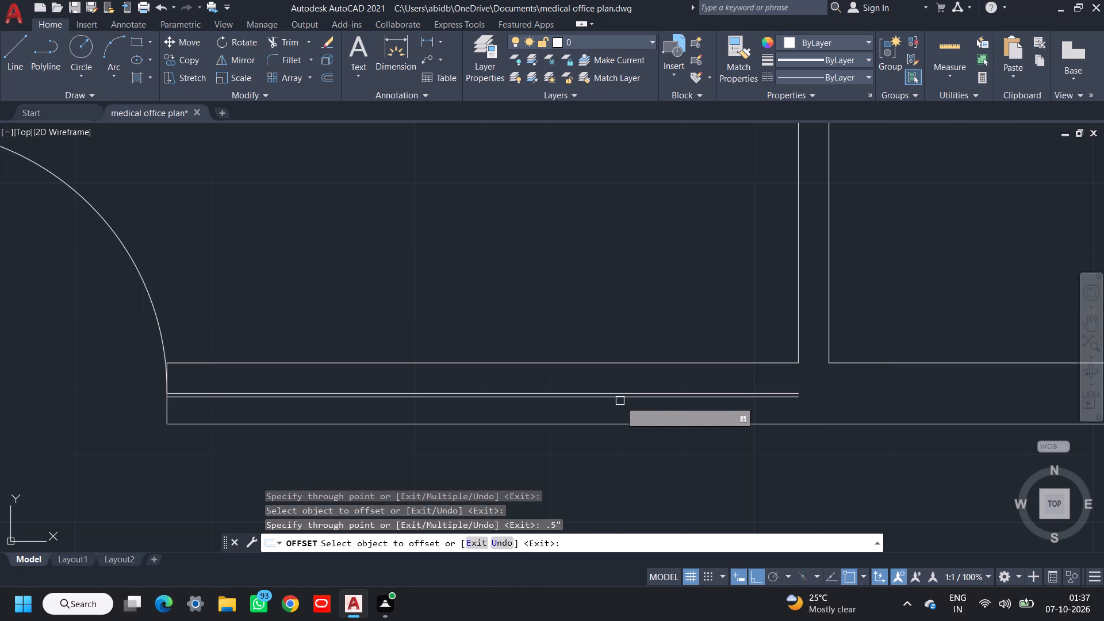
left_click(620, 401)
type("1\"")
key("Return")
key("space")
Delete the mid-depth line between the two new strip lines.
scroll(616, 394, "up", 3)
left_click(616, 394)
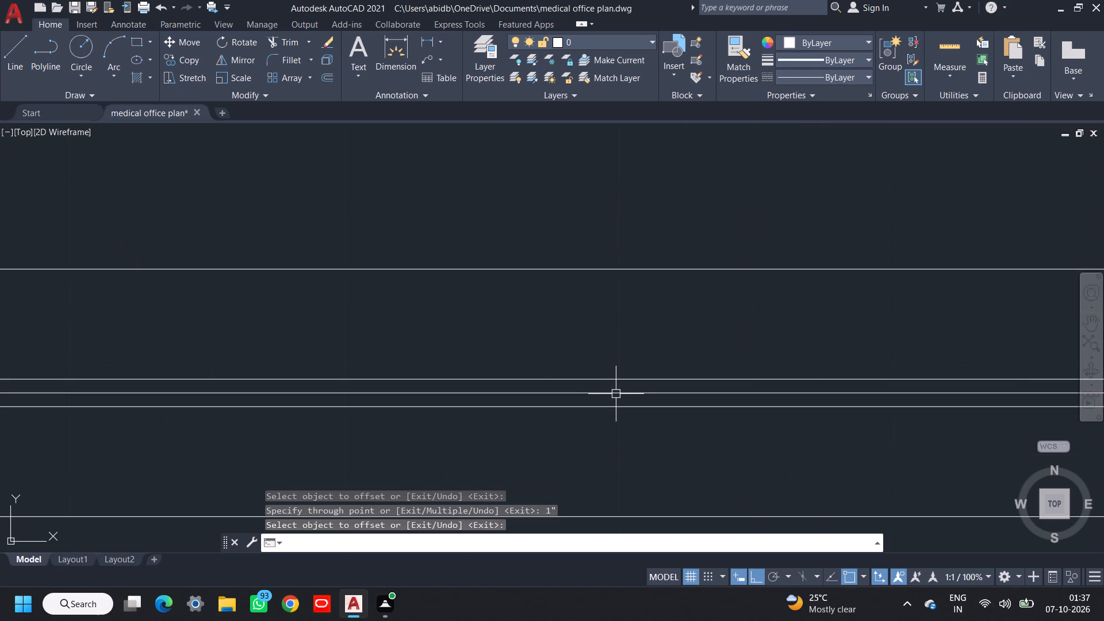
left_click(611, 394)
key("Delete")
Extend both strip lines past the partition to the wall segment's right end.
scroll(611, 393, "down", 3)
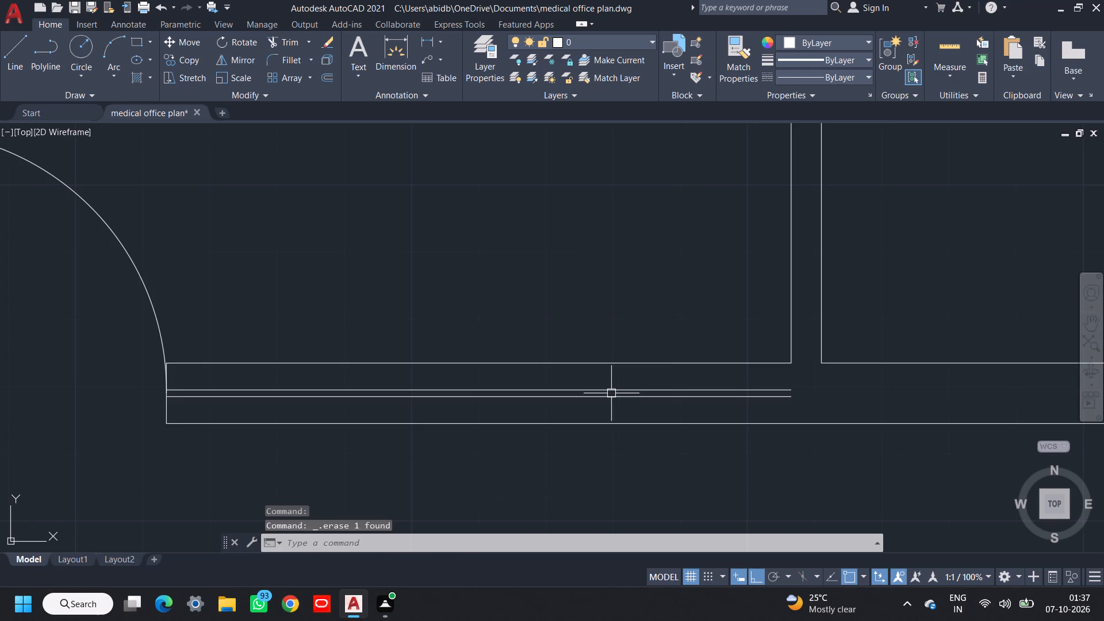
scroll(611, 393, "down", 1)
middle_click_drag(611, 393, 576, 405)
key("e")
key("x")
key("space")
key("space")
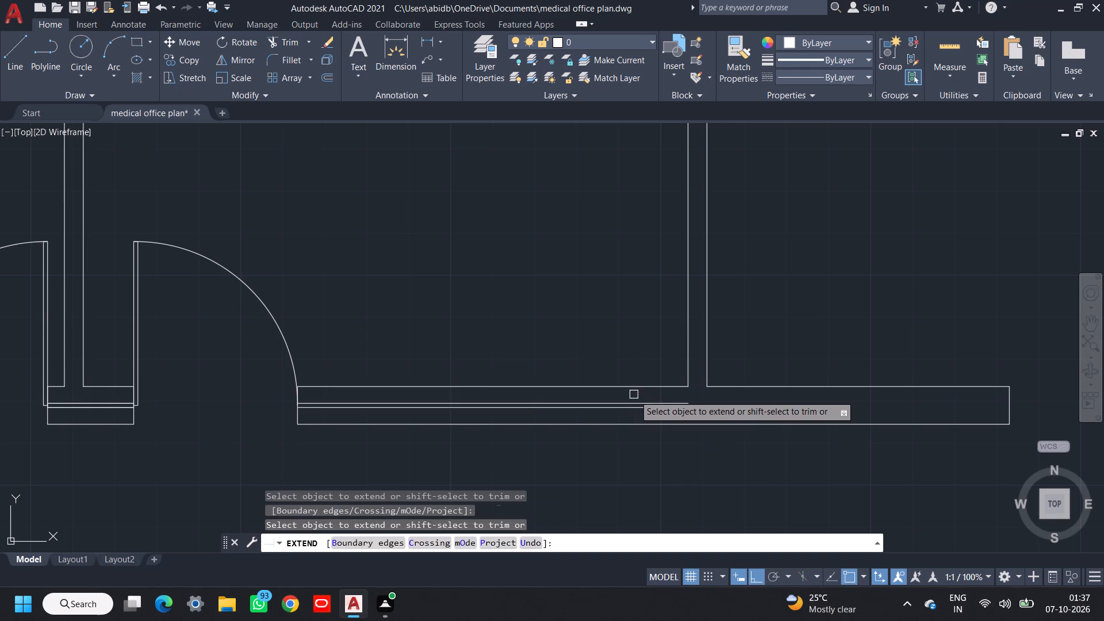
left_click(634, 395)
left_click(635, 411)
middle_click_drag(645, 410, 609, 413)
key("Escape")
Draw a 1" high rectangle over this segment's centre strip, from the second door's jamb to the segment's right end.
type("rec")
key("space")
scroll(303, 398, "up", 3)
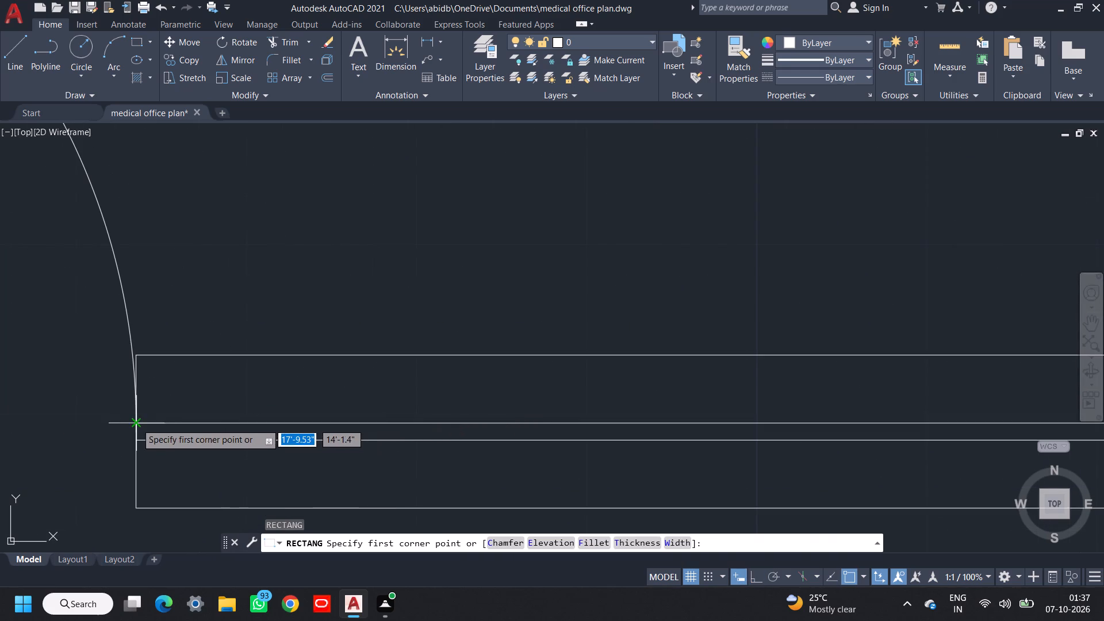
left_click(136, 423)
scroll(456, 401, "down", 5)
middle_click_drag(605, 401, 508, 413)
scroll(563, 410, "up", 3)
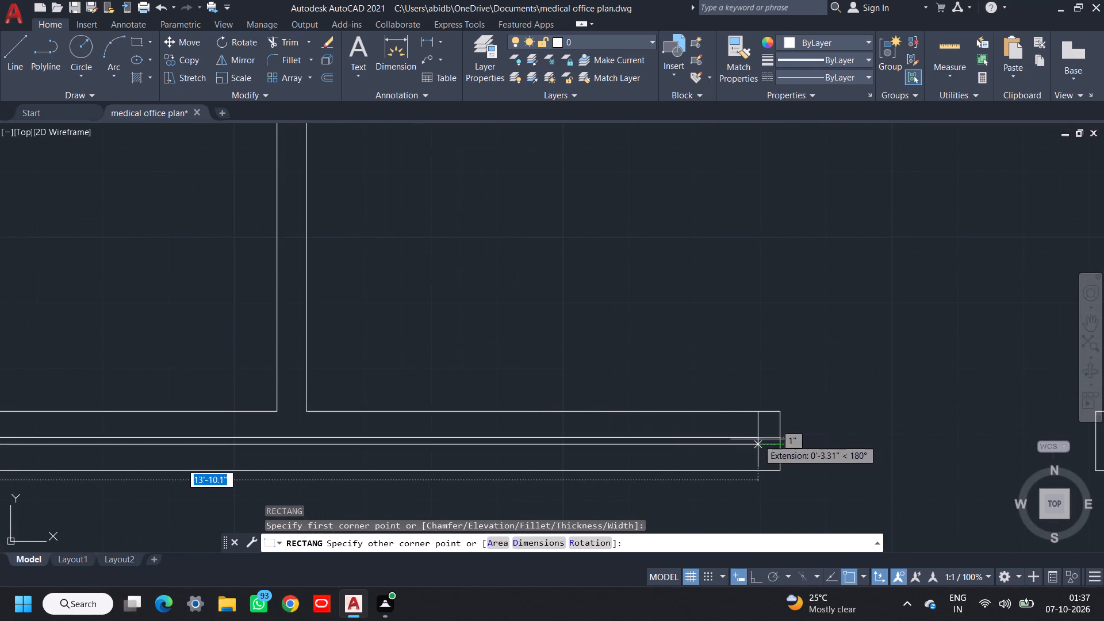
left_click(777, 448)
Offset the upper face of the wall segment beyond the wide opening down to the wall's mid-depth.
scroll(799, 448, "down", 2)
middle_click_drag(805, 446, 701, 445)
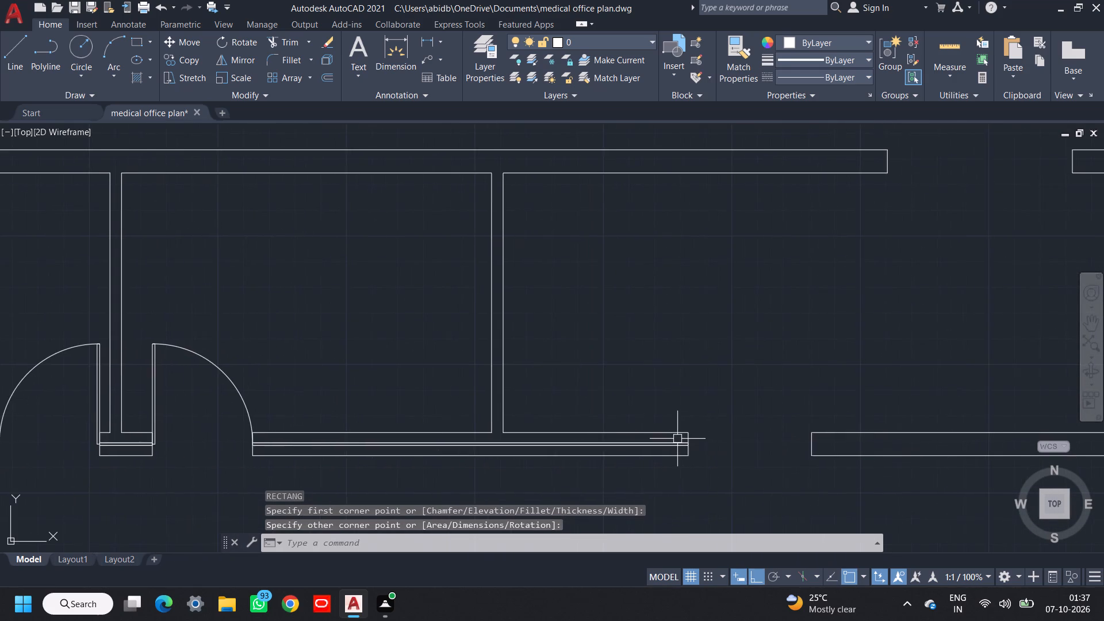
scroll(668, 438, "up", 2)
scroll(710, 460, "up", 2)
scroll(711, 446, "down", 6)
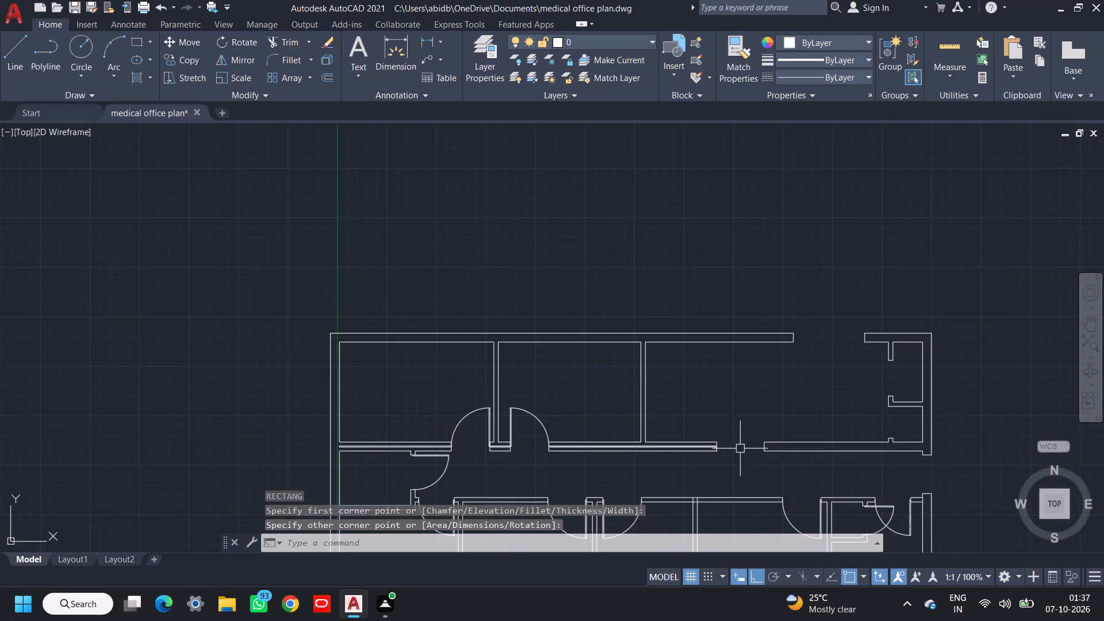
middle_click_drag(741, 448, 645, 436)
key("o")
key("space")
key("space")
scroll(673, 434, "up", 3)
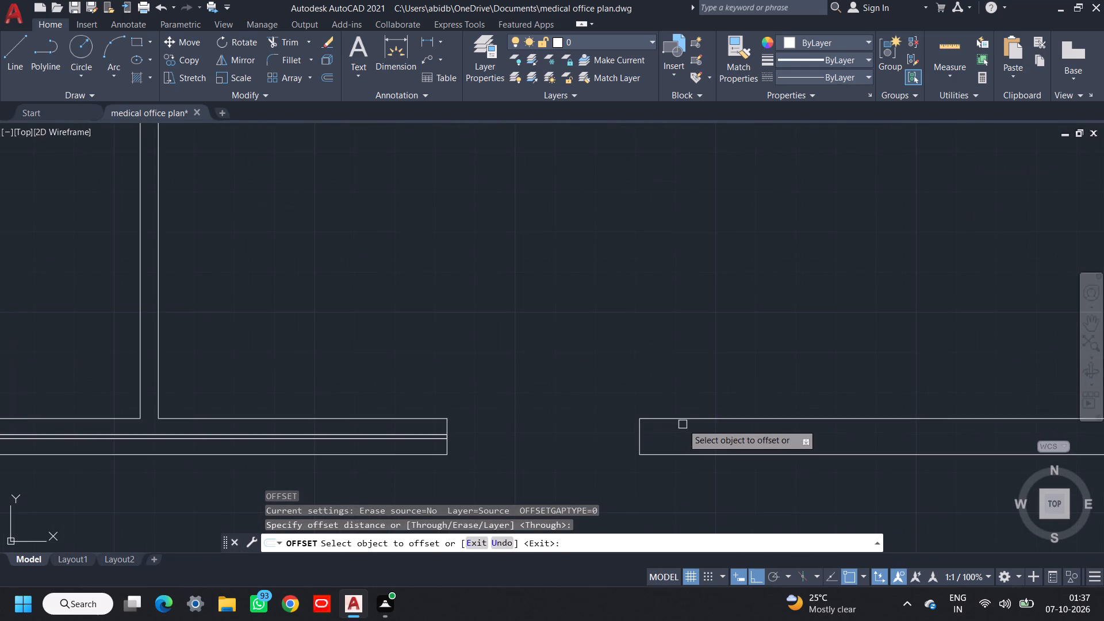
left_click(685, 420)
left_click(642, 438)
Offset this last segment's mid-depth line 0.5" down, and offset the new line 1" up.
scroll(660, 438, "up", 3)
left_click(662, 437)
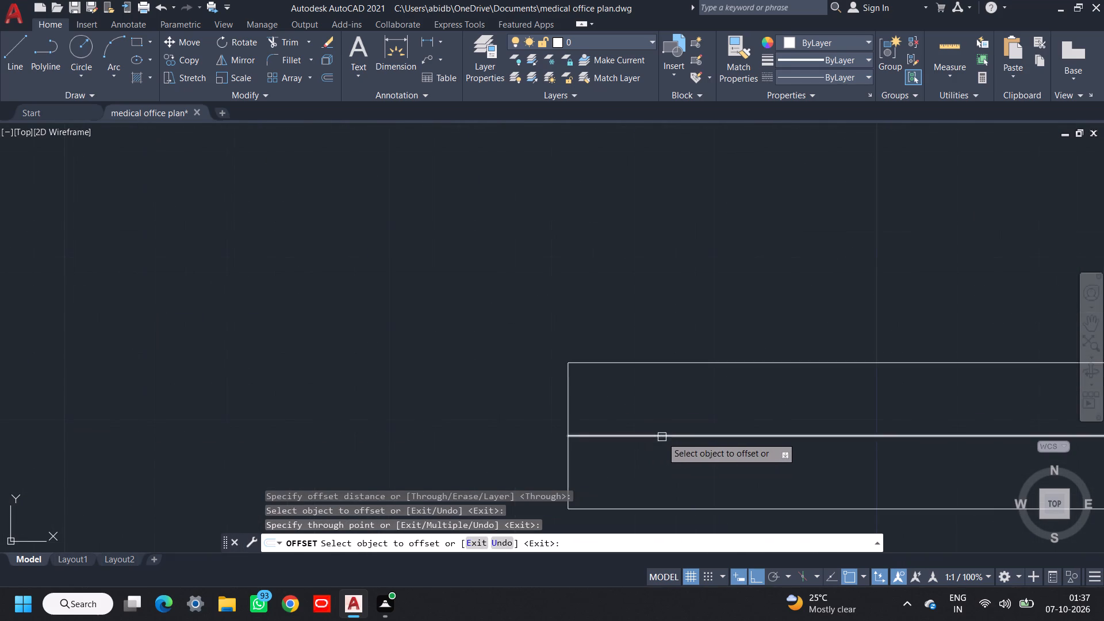
key("period")
type("5\"")
key("Return")
left_click(658, 445)
type("1\"")
key("Return")
key("space")
Delete the mid-depth line between the last segment's two strip lines.
left_click(653, 437)
key("Delete")
Extend the last segment's two strip lines toward the right exterior wall.
scroll(653, 436, "down", 2)
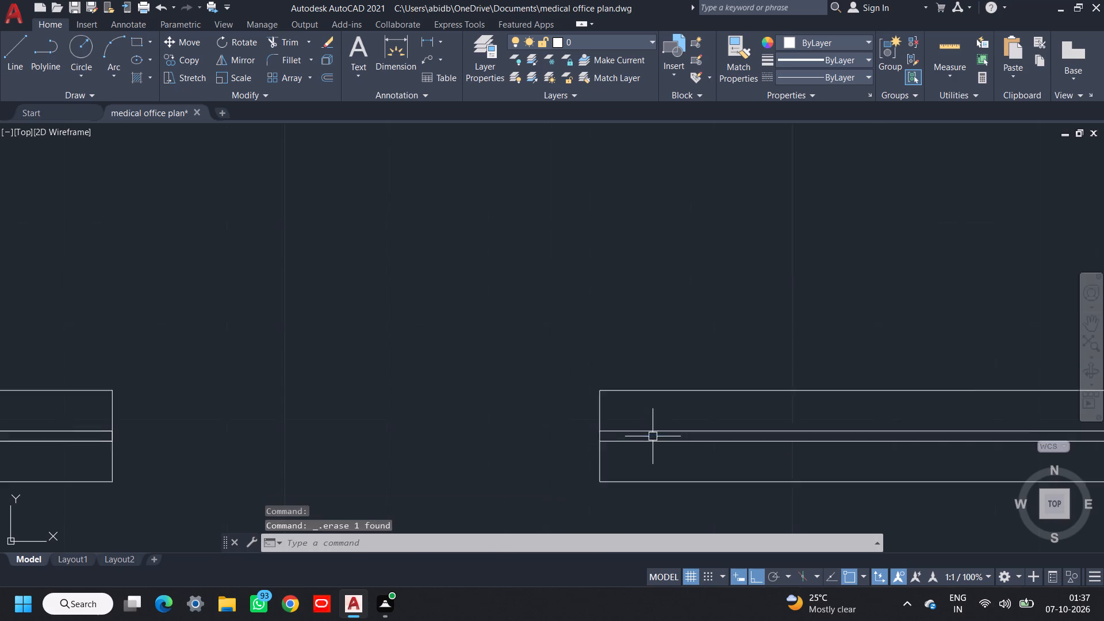
scroll(653, 436, "down", 2)
middle_click_drag(678, 436, 484, 441)
key("e")
key("x")
key("space")
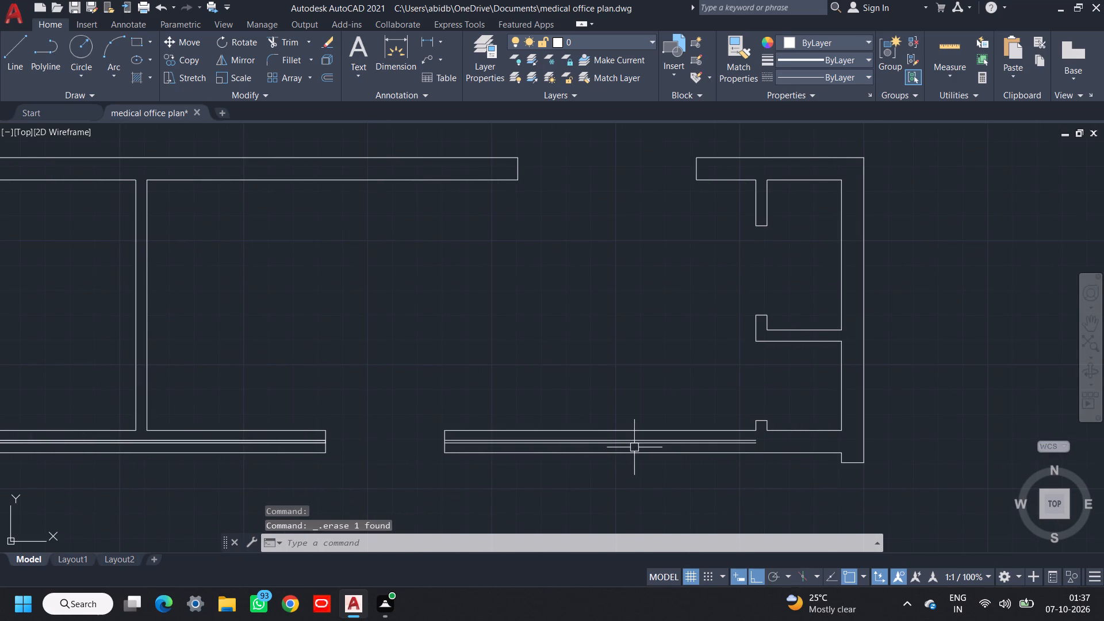
Extend the last segment's two strip lines to the exterior wall's outer face, and extend that wall's inner face down across the strip.
key("space")
scroll(734, 456, "up", 2)
left_click(753, 411)
left_click(754, 430)
middle_click_drag(766, 427, 599, 434)
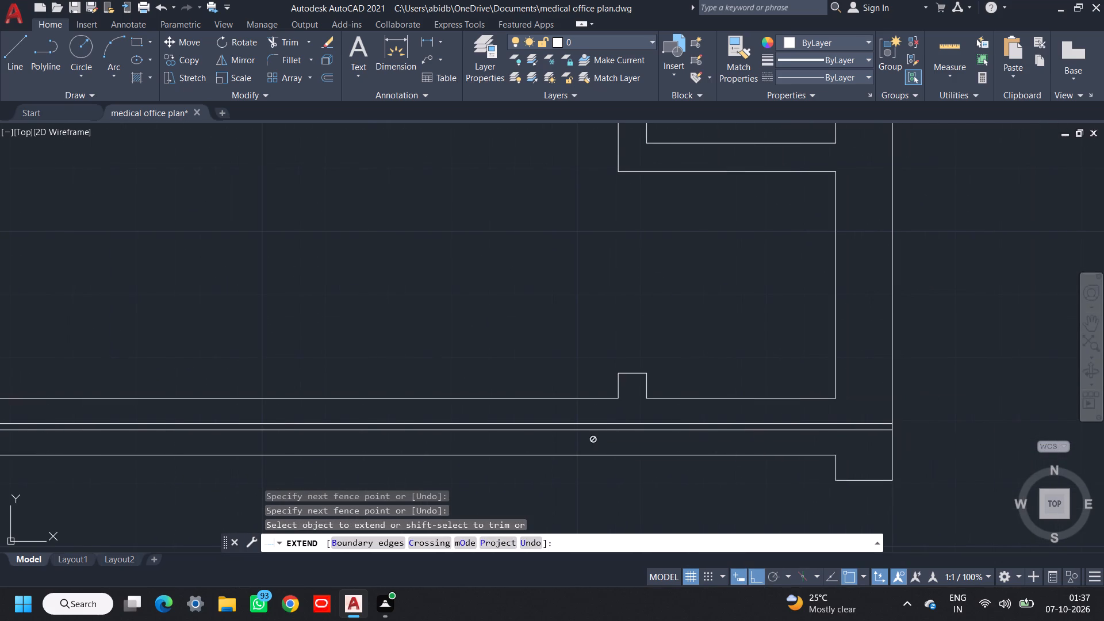
left_click(835, 385)
left_click(838, 381)
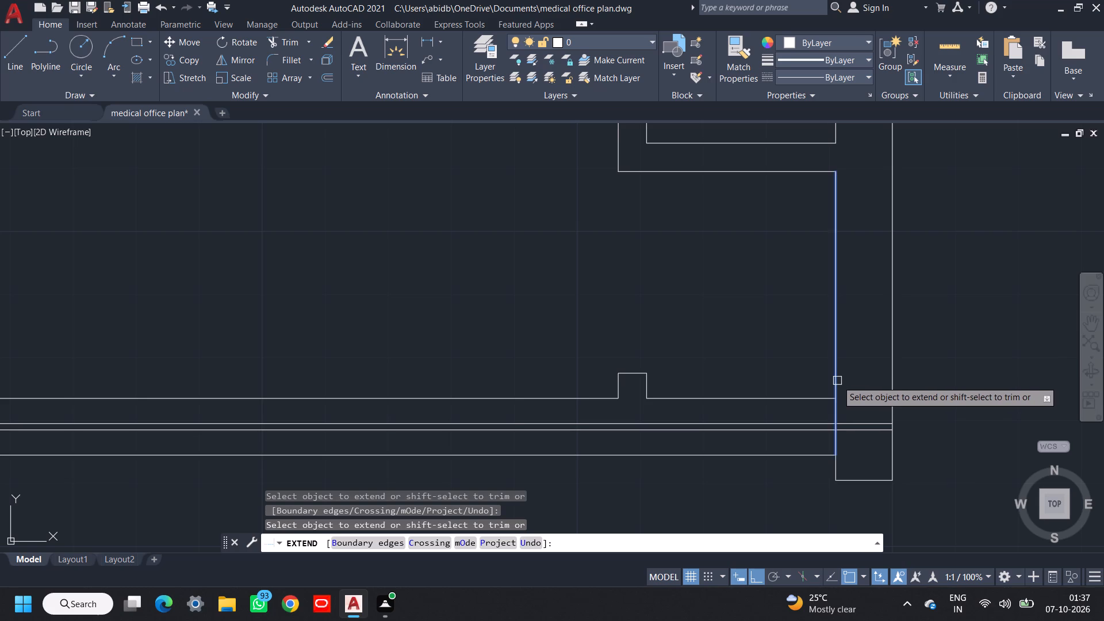
key("Escape")
key("Escape")
Trim the strip lines beyond the exterior wall's inner face, and trim the excess inner-face line above the strip.
type("tr")
key("space")
key("space")
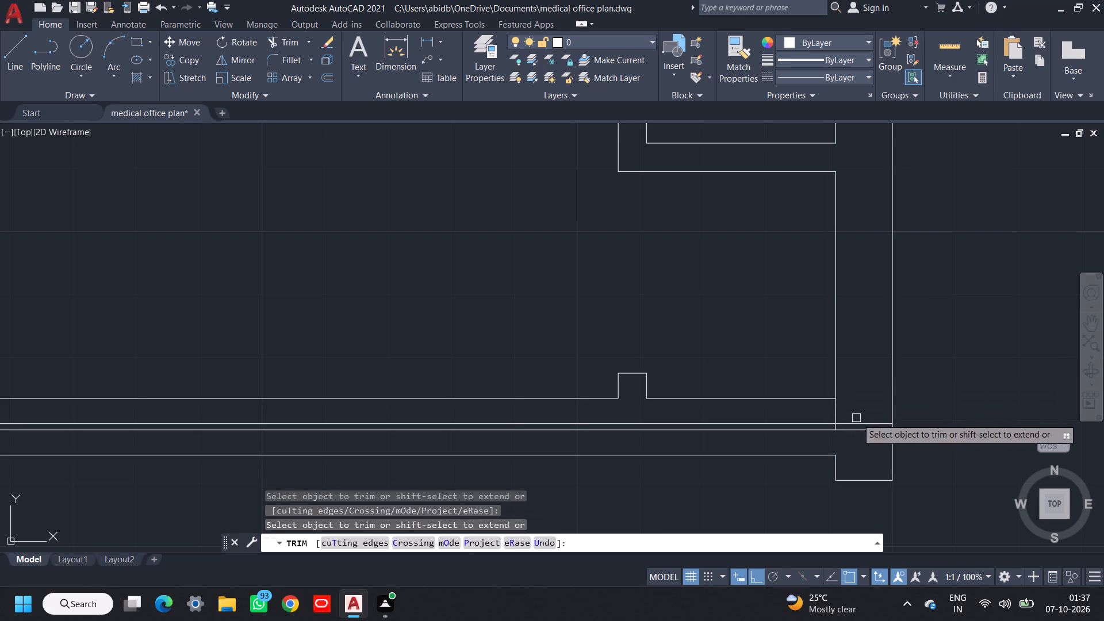
left_click(857, 418)
left_click(860, 436)
scroll(842, 413, "up", 2)
left_click(845, 409)
left_click(779, 408)
scroll(779, 408, "down", 4)
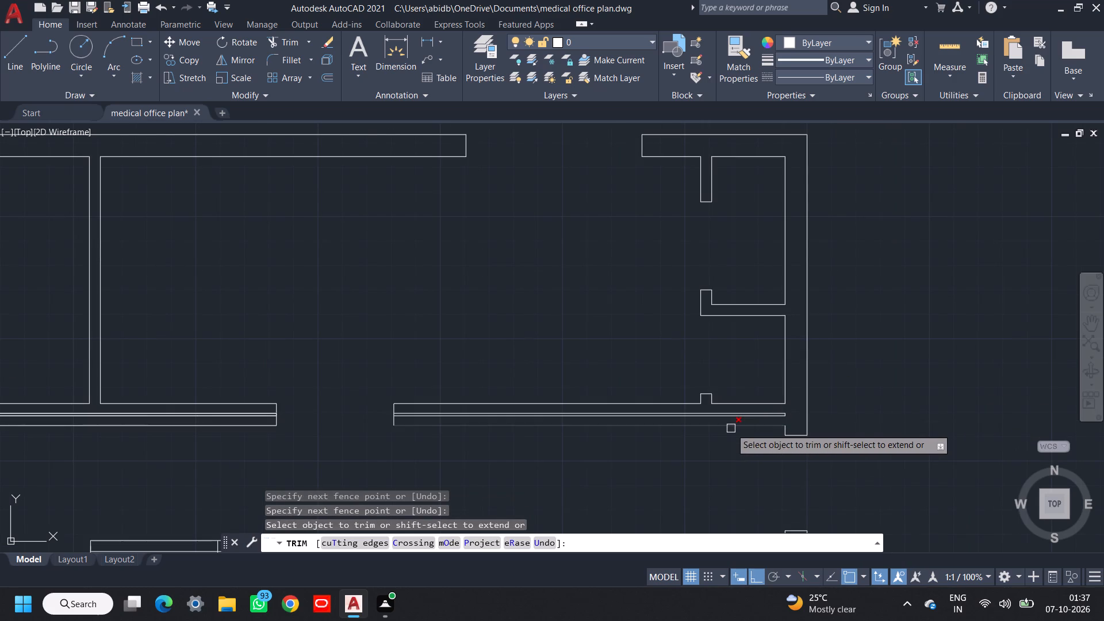
middle_click_drag(726, 432, 907, 443)
key("Escape")
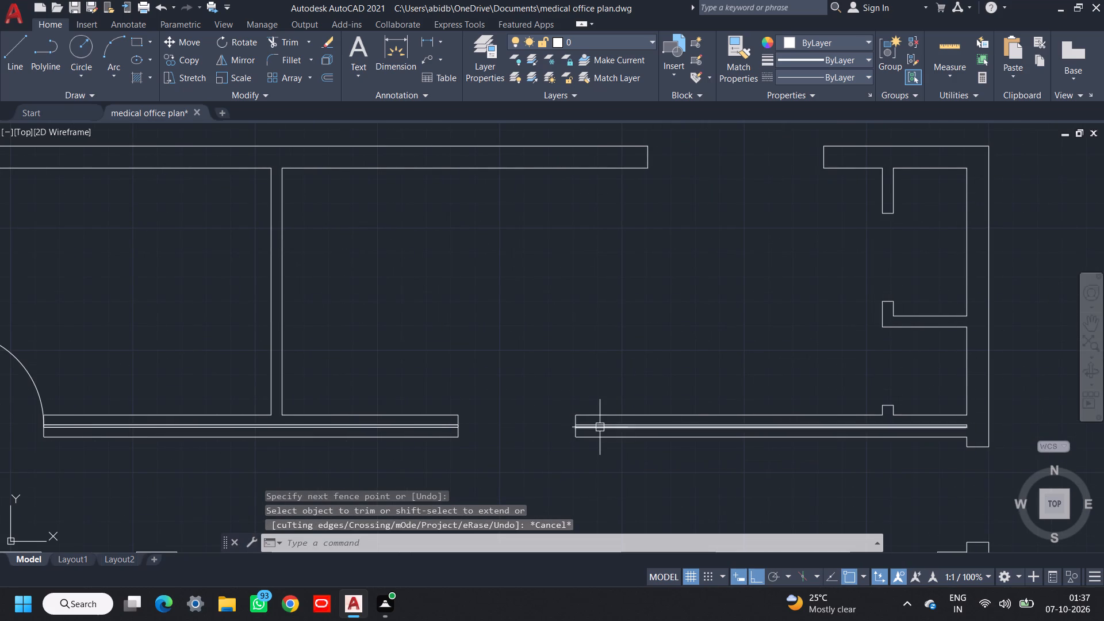
Draw a rectangle around the last segment's strip, from its end at the wide opening to the right exterior wall's inner face.
scroll(599, 425, "up", 2)
type("rec")
key("space")
scroll(539, 424, "up", 2)
left_click(525, 425)
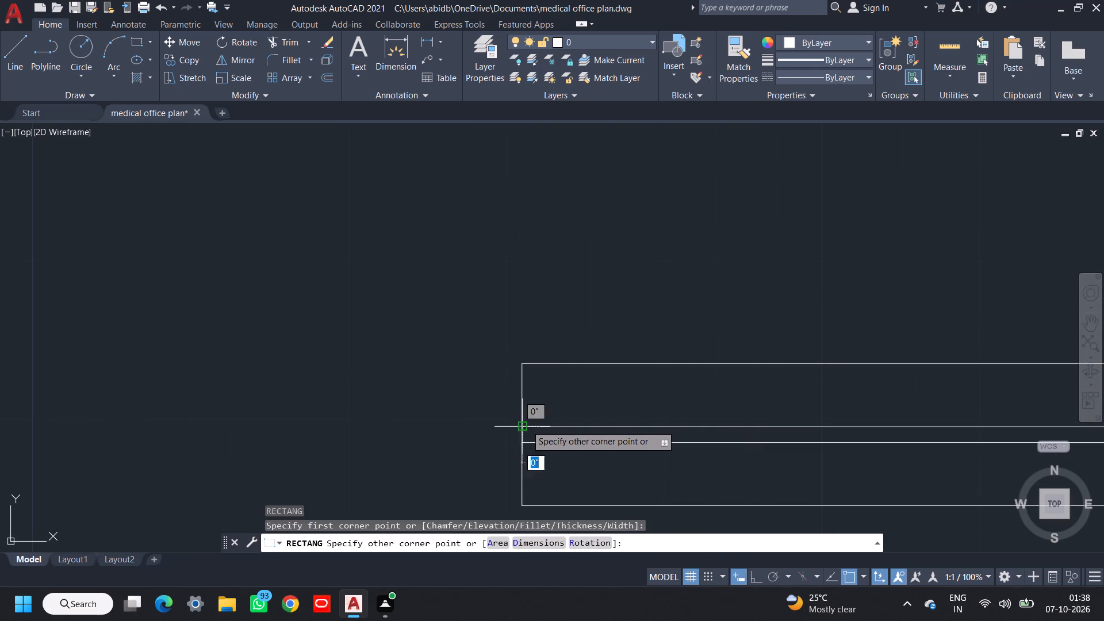
scroll(612, 421, "down", 4)
middle_click_drag(639, 434, 307, 454)
scroll(687, 451, "up", 3)
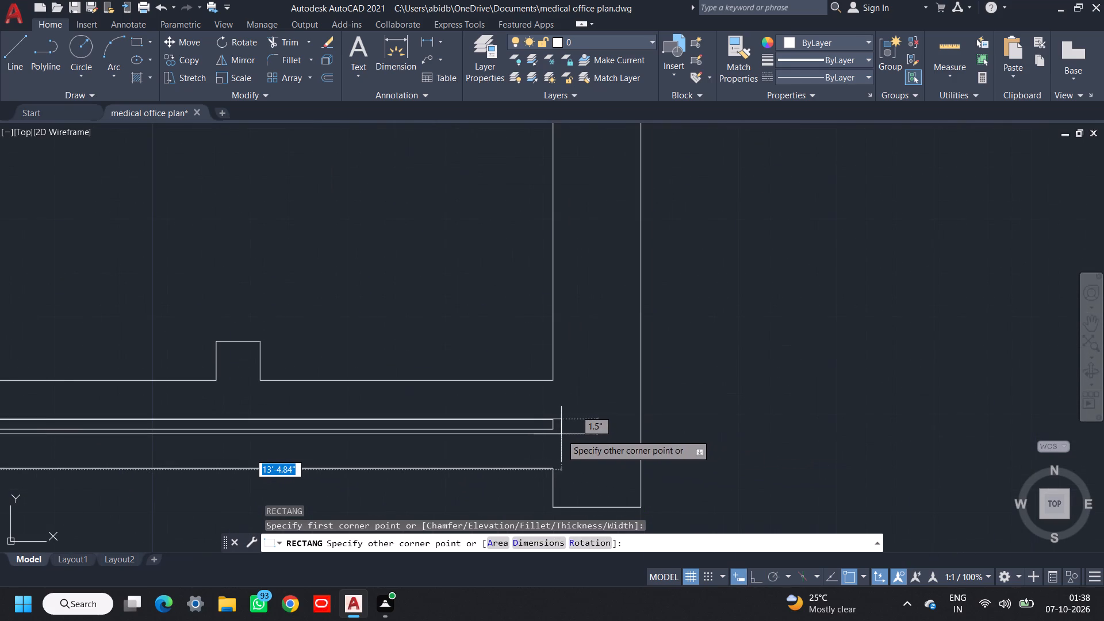
left_click(551, 431)
scroll(551, 431, "down", 3)
middle_click_drag(553, 431, 655, 409)
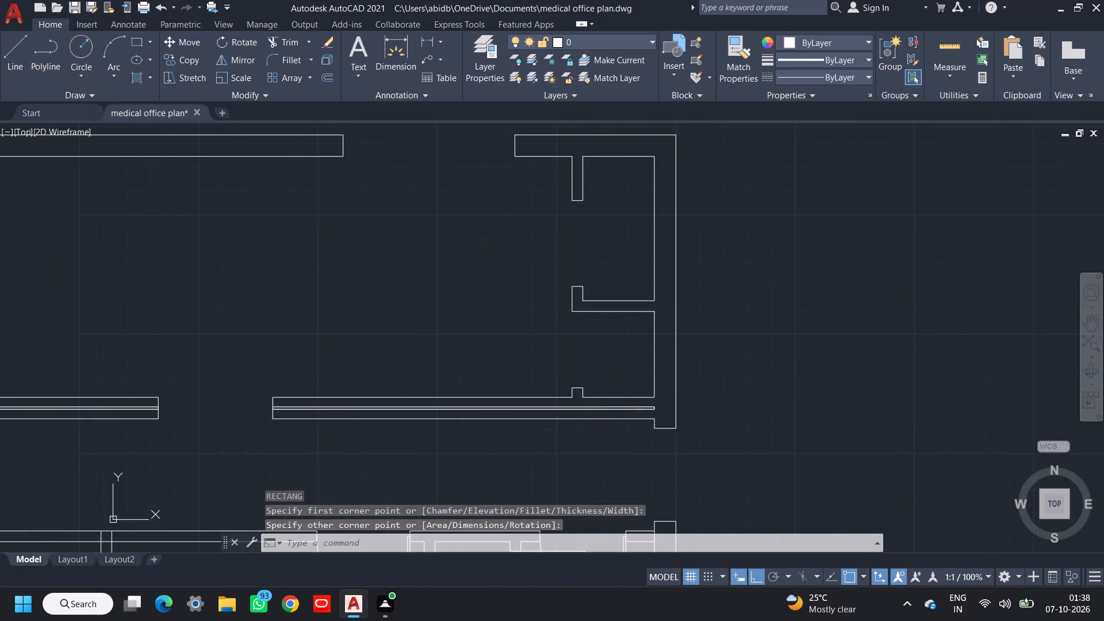
key("Escape")
Offset the left face of the lower-left room's right partition through the midpoint of the bottom wall's inner face.
scroll(655, 409, "down", 2)
middle_click_drag(584, 424, 604, 411)
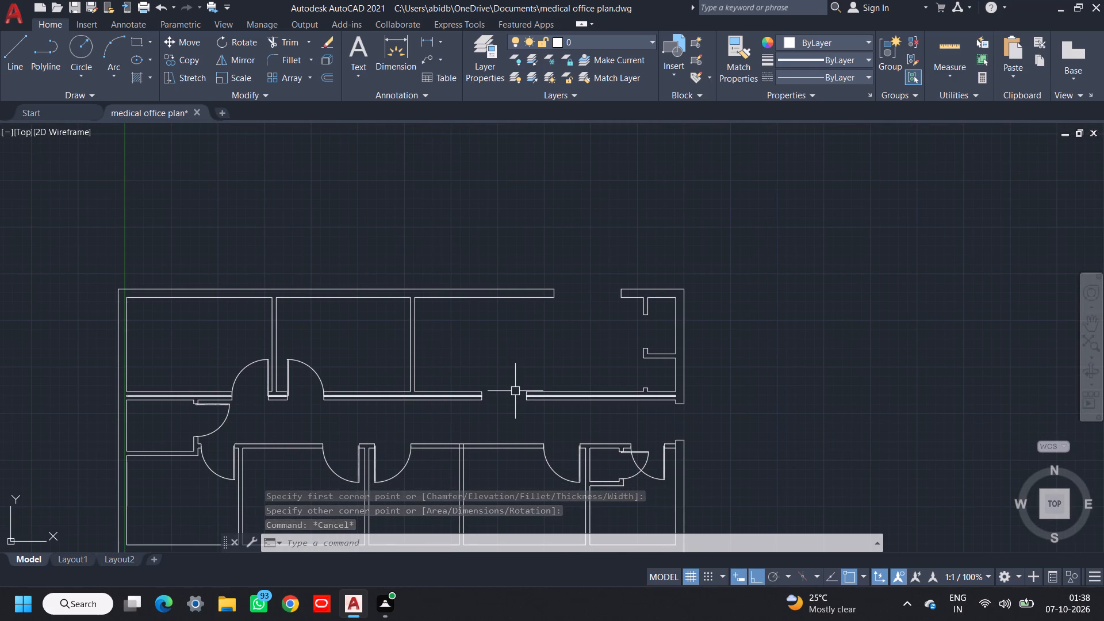
scroll(553, 402, "down", 1)
middle_click_drag(553, 402, 601, 366)
scroll(407, 350, "up", 2)
scroll(394, 350, "down", 1)
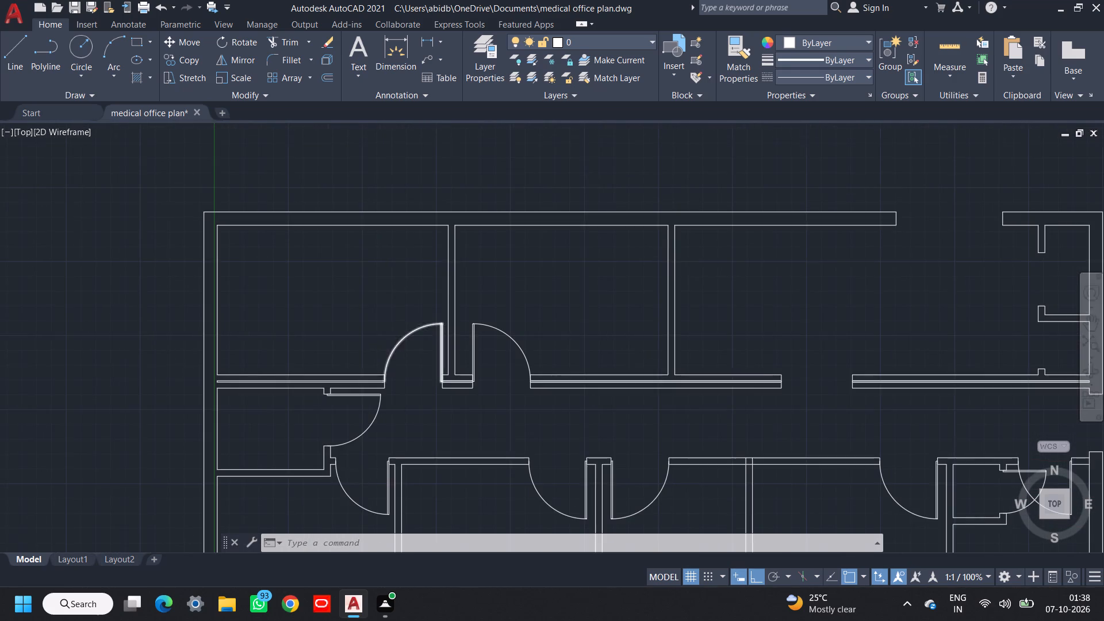
middle_click_drag(398, 347, 443, 296)
middle_click_drag(438, 375, 421, 339)
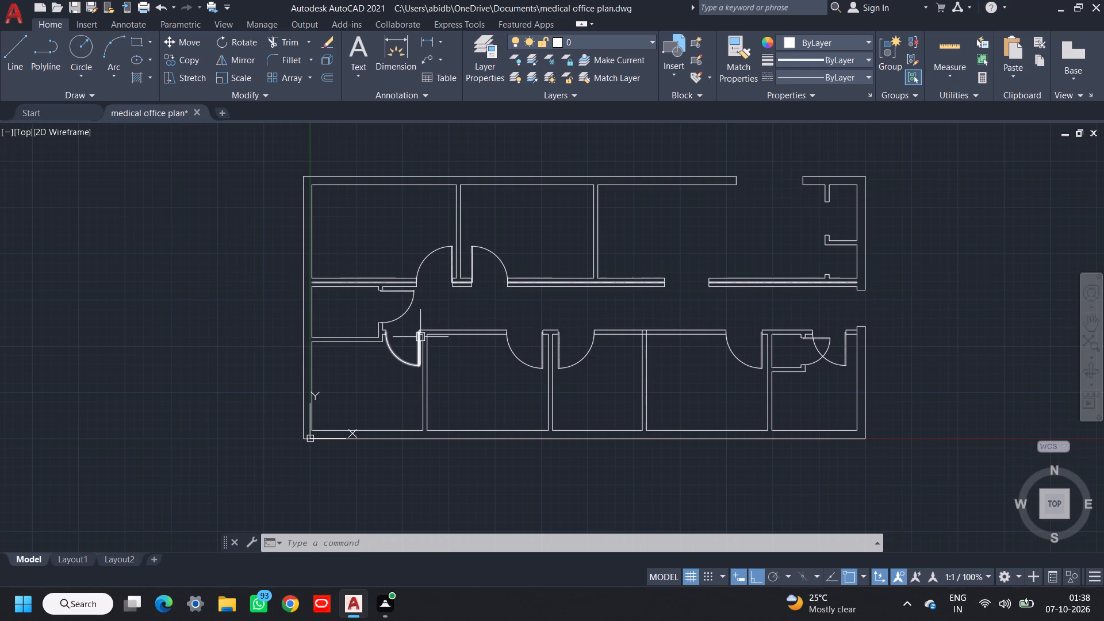
middle_click_drag(402, 390, 401, 378)
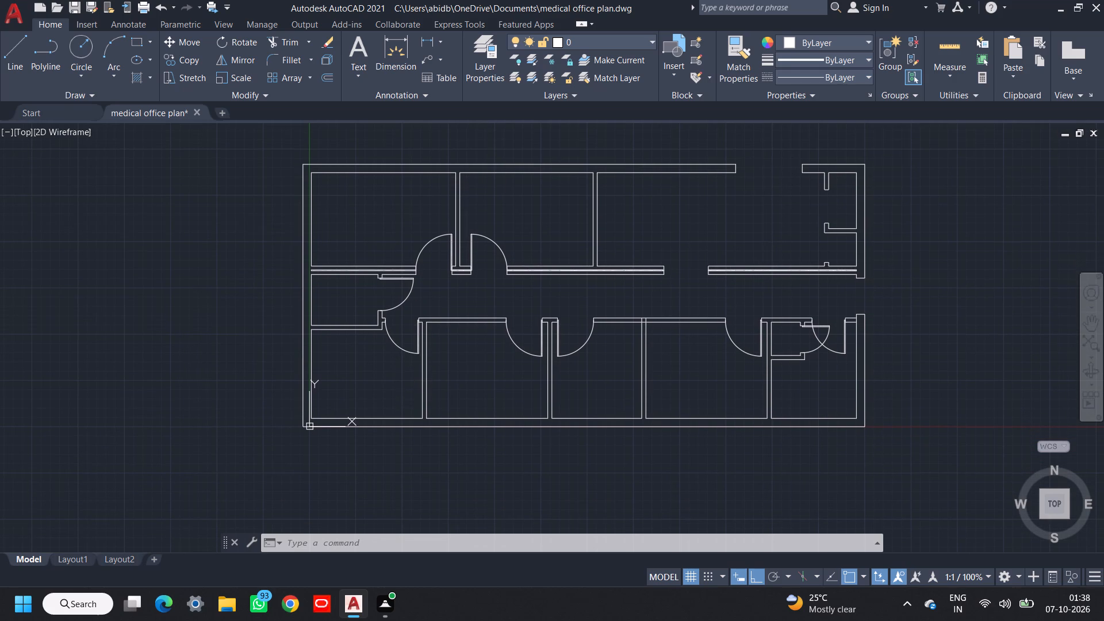
key("o")
key("space")
key("space")
scroll(398, 412, "up", 2)
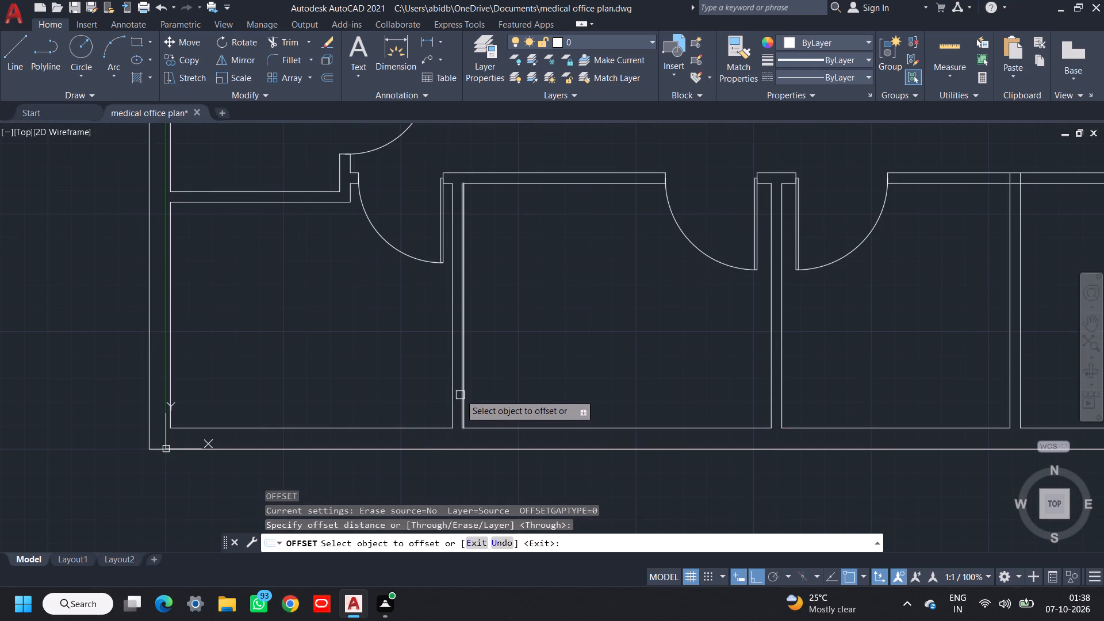
left_click(455, 396)
left_click(312, 430)
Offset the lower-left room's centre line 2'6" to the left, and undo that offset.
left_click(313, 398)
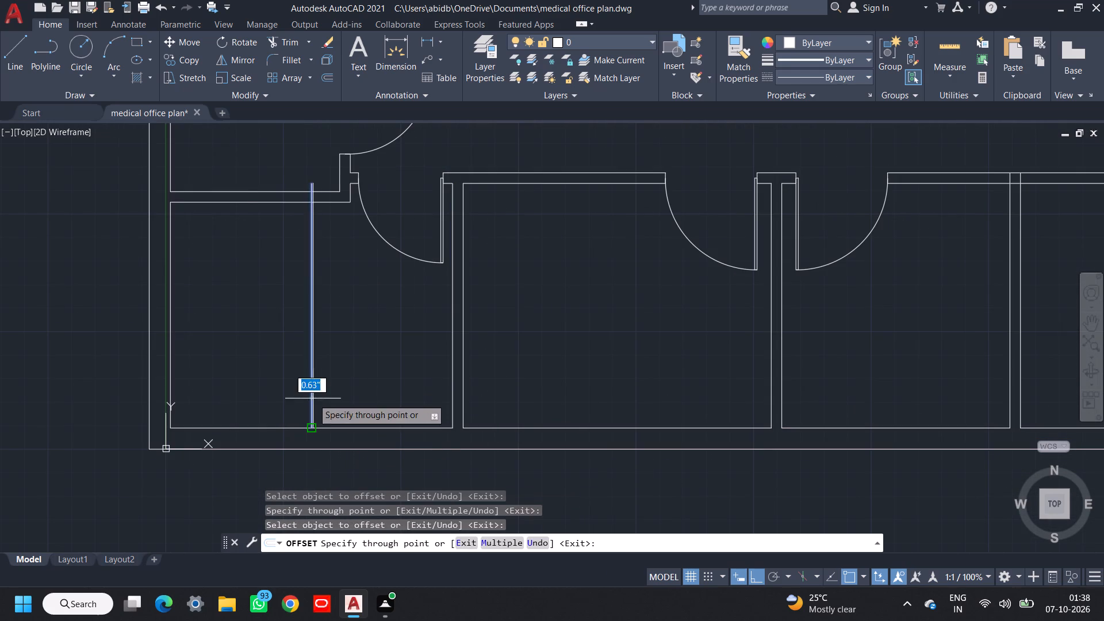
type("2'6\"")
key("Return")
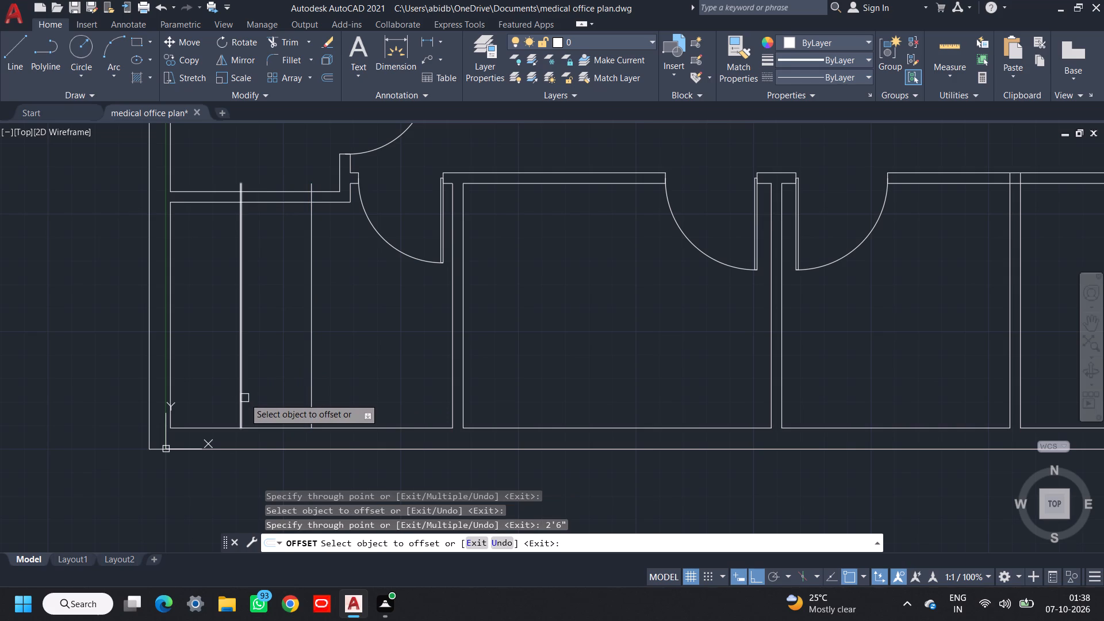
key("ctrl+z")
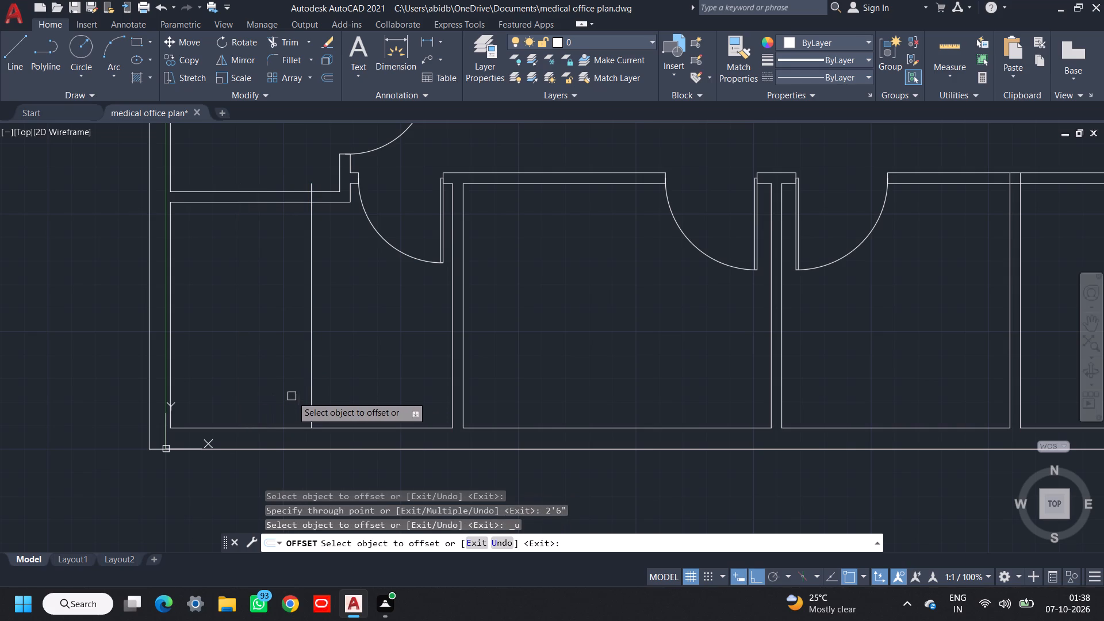
Offset the room's centre line 2' to the left, and offset that new line 4' to the right.
left_click(310, 387)
type("2'")
key("Return")
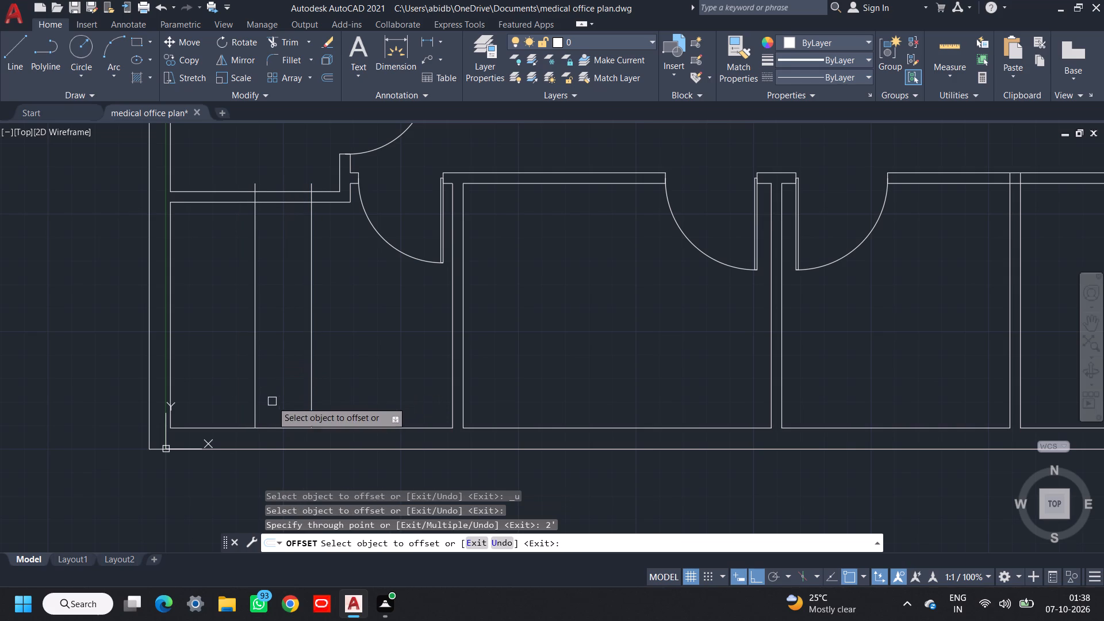
left_click(256, 407)
type("4'")
key("Return")
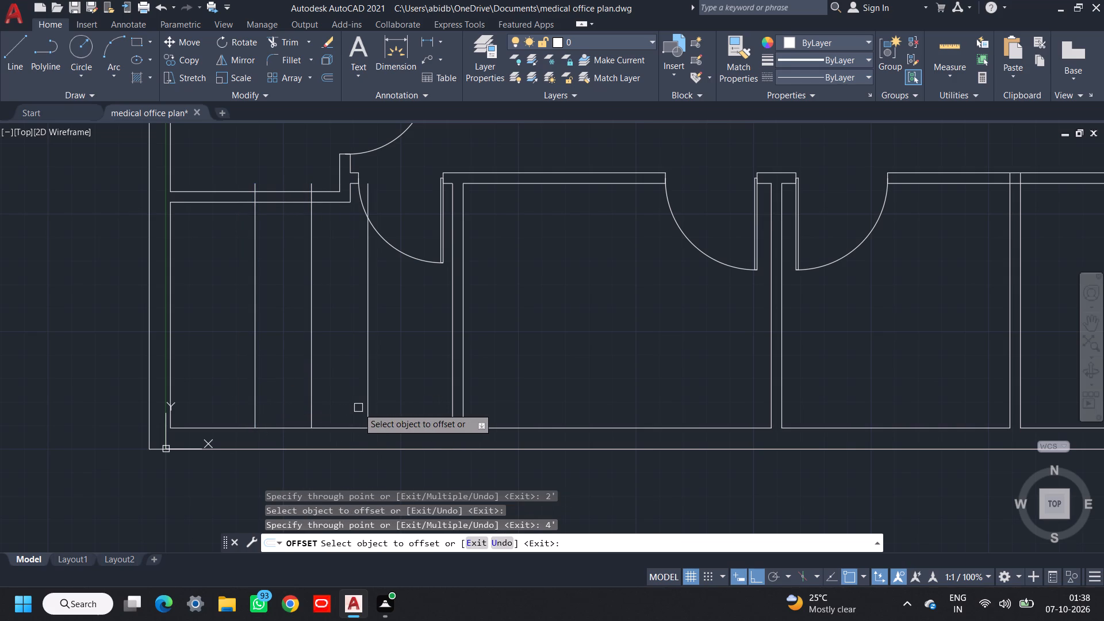
key("Escape")
Extend the three vertical lines down to the bottom wall's outer face.
type("ex")
key("space")
key("space")
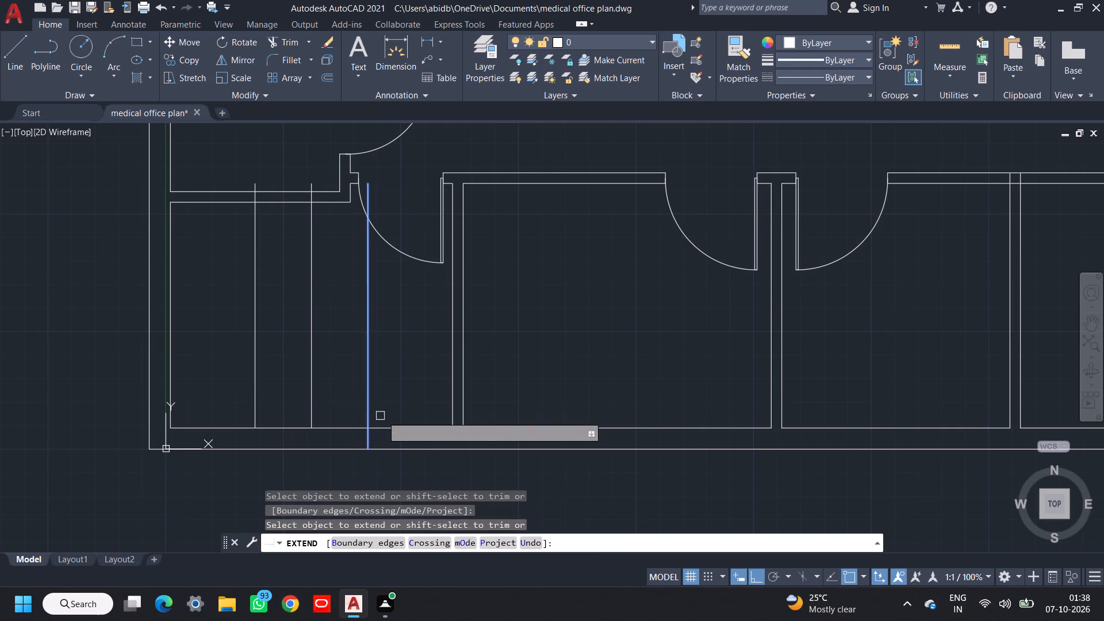
left_click(393, 415)
left_click(246, 405)
key("Escape")
Trim away the parts of the three vertical lines that cross the lower-left room above the bottom wall.
type("tr")
key("space")
key("space")
left_click(399, 398)
left_click(240, 396)
scroll(321, 195, "up", 5)
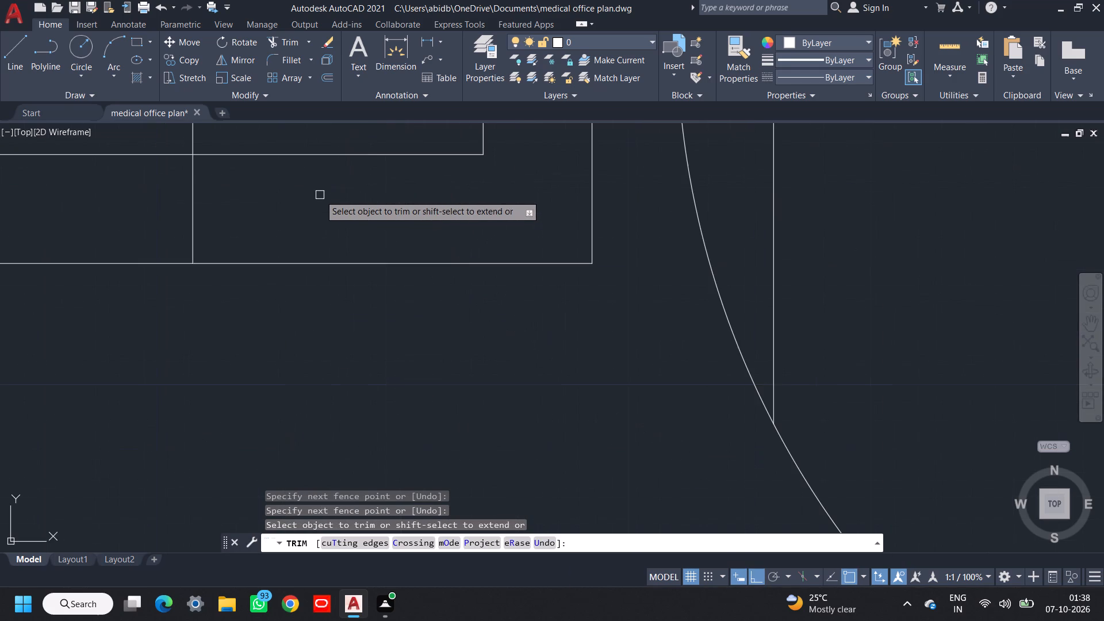
scroll(314, 199, "down", 1)
middle_click_drag(314, 200, 535, 301)
key("Escape")
Delete the three leftover vertical line pieces around the lower-left room's upper wall and door.
left_click(523, 301)
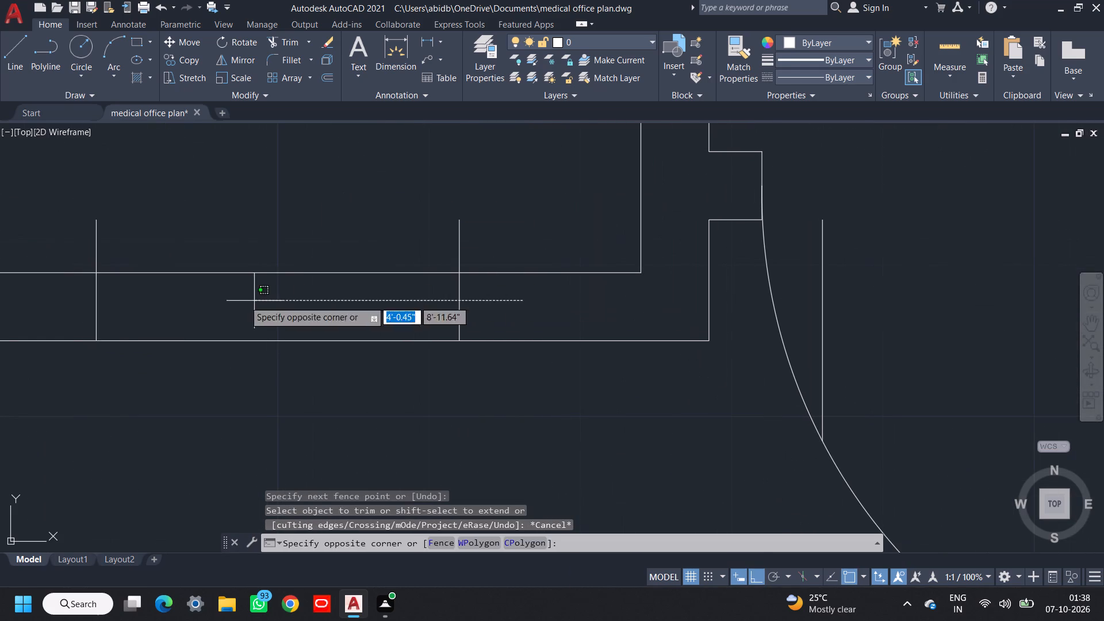
left_click(52, 303)
left_click(890, 262)
left_click(776, 291)
key("Delete")
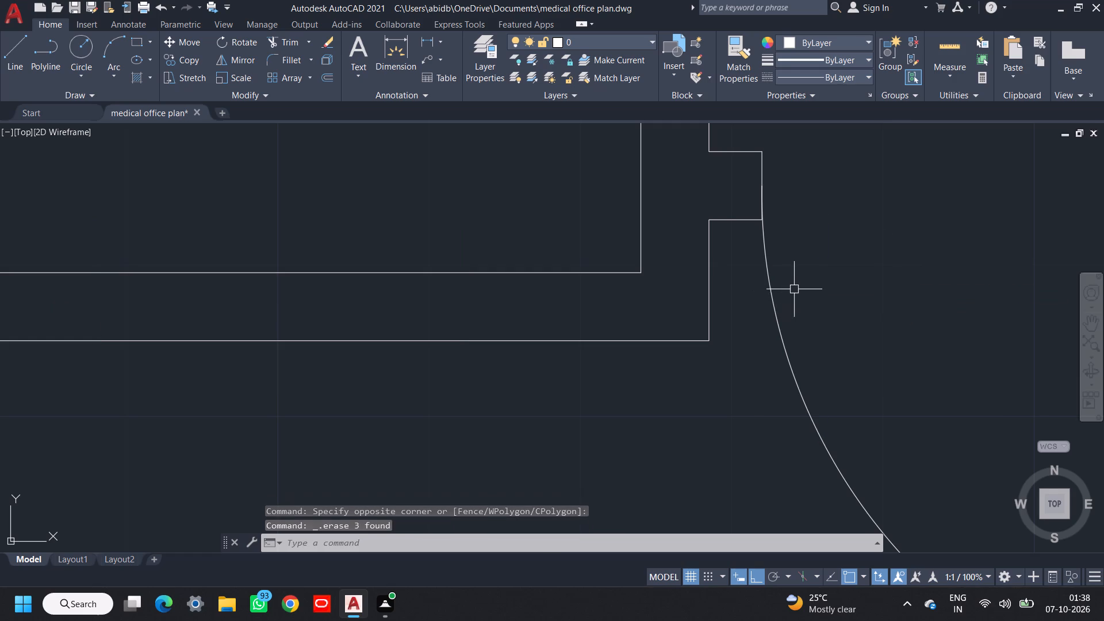
Trim the bottom wall's two faces and the centre line out of the opening between the two outer jamb lines.
scroll(798, 289, "down", 4)
middle_click_drag(768, 376, 658, 259)
key("t")
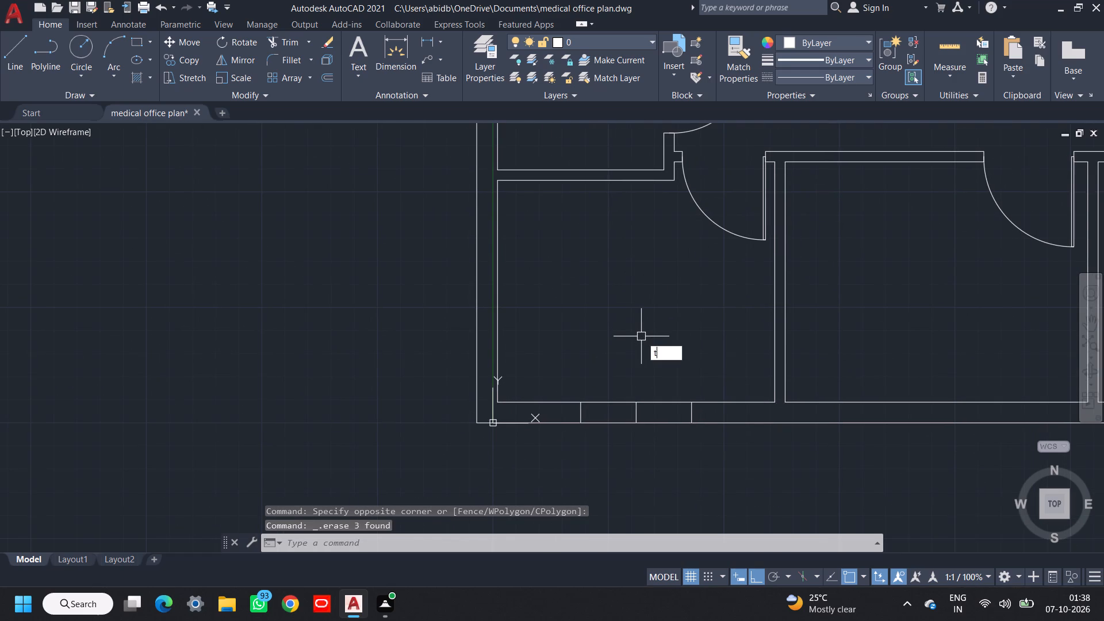
type("r")
key("space")
key("space")
scroll(666, 415, "up", 1)
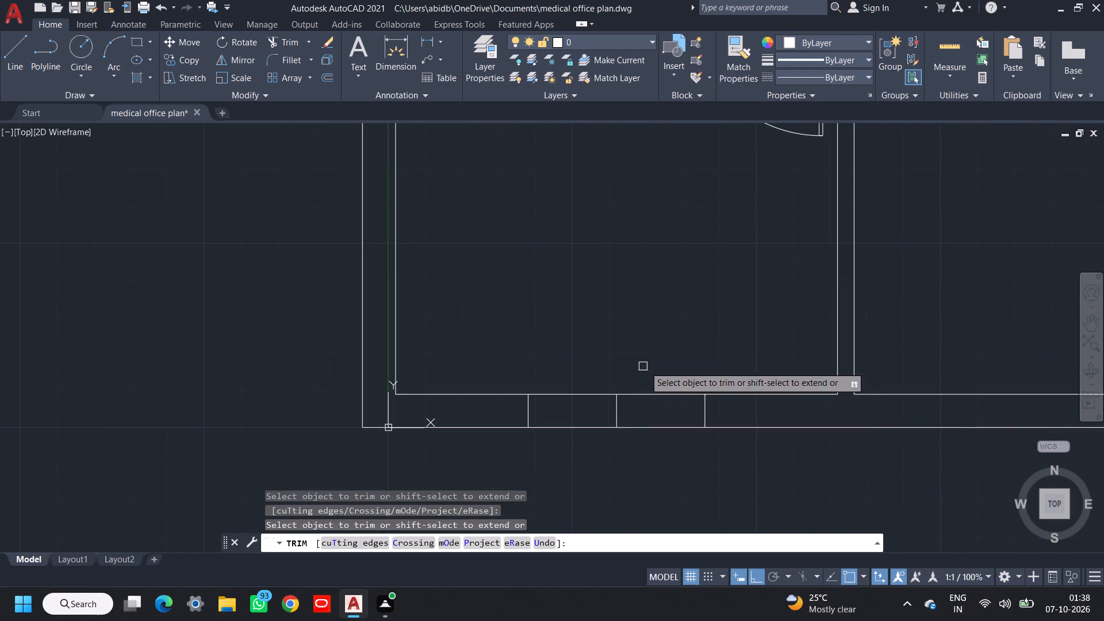
left_click_drag(645, 366, 646, 374)
left_click(553, 470)
left_click_drag(565, 361, 570, 366)
left_click(622, 444)
middle_click_drag(622, 444, 588, 401)
key("Escape")
Draw a 4' by 9" rectangle filling the bottom wall opening of the lower-left room.
type("rec")
key("space")
left_click(676, 354)
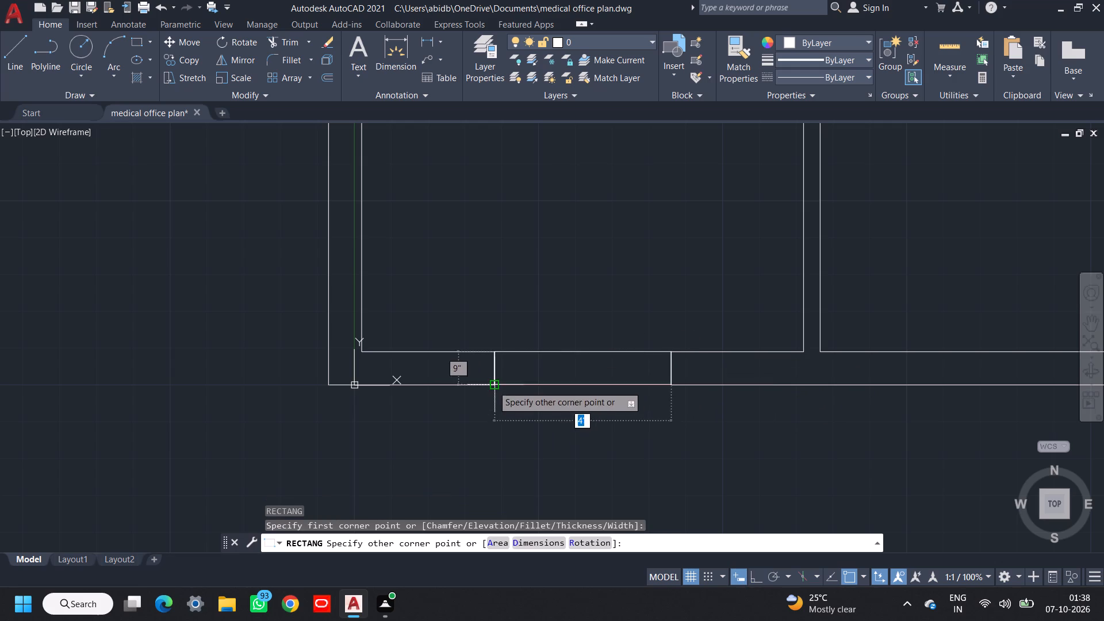
left_click(493, 385)
Draw a vertical line up from a point tracked 2" inside the window rectangle's lower-right corner, running past the wall's inner face.
middle_click_drag(572, 407, 504, 384)
type("l")
key("space")
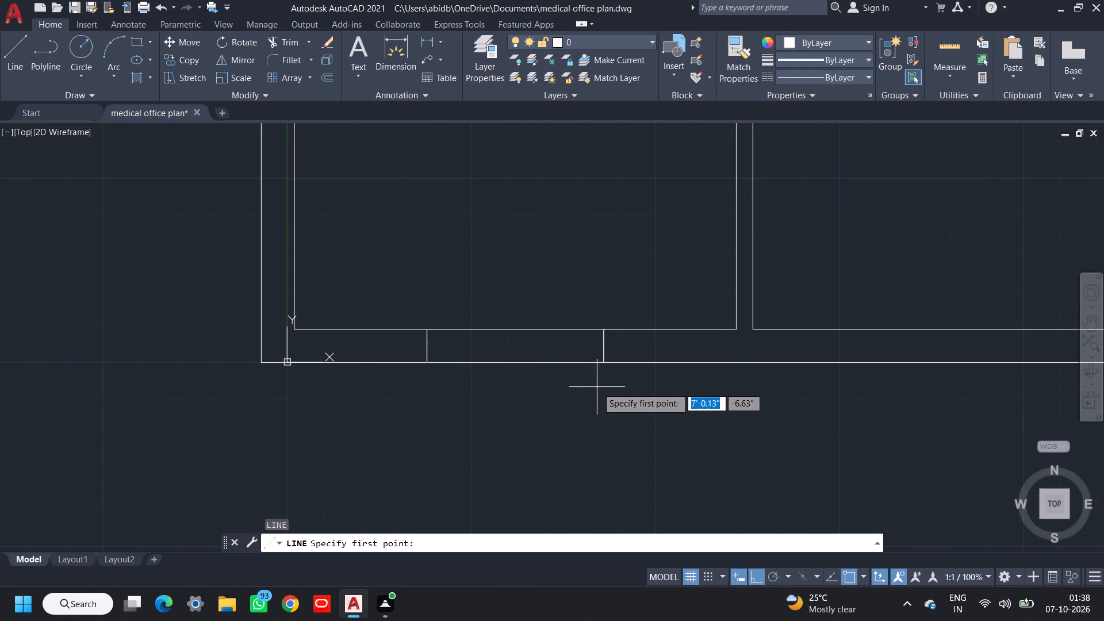
scroll(608, 372, "up", 2)
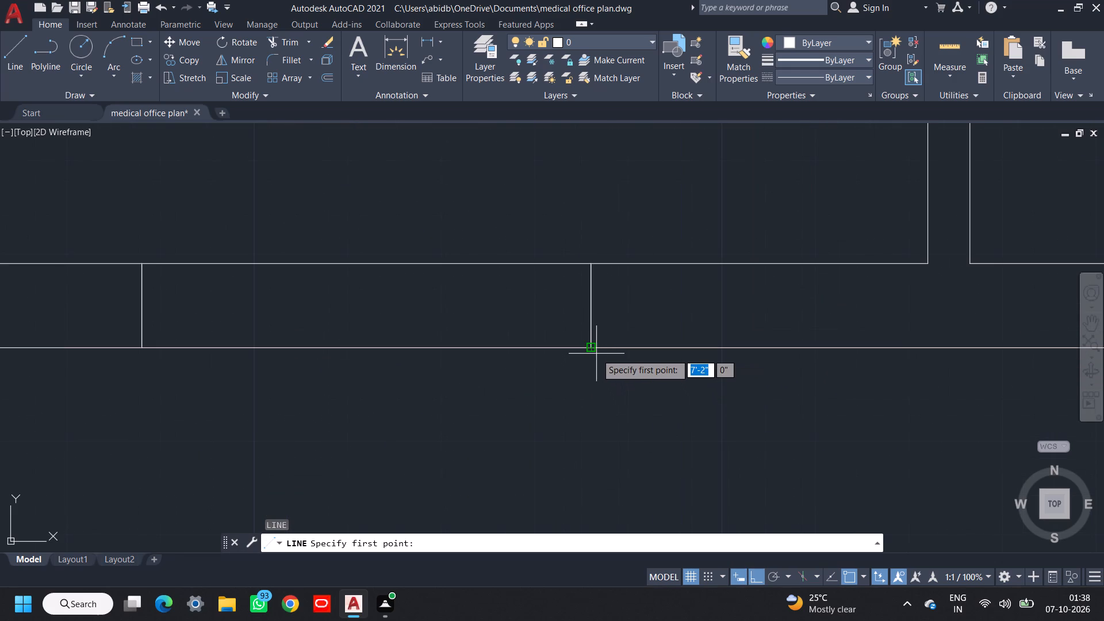
type("tk")
key("space")
left_click(592, 349)
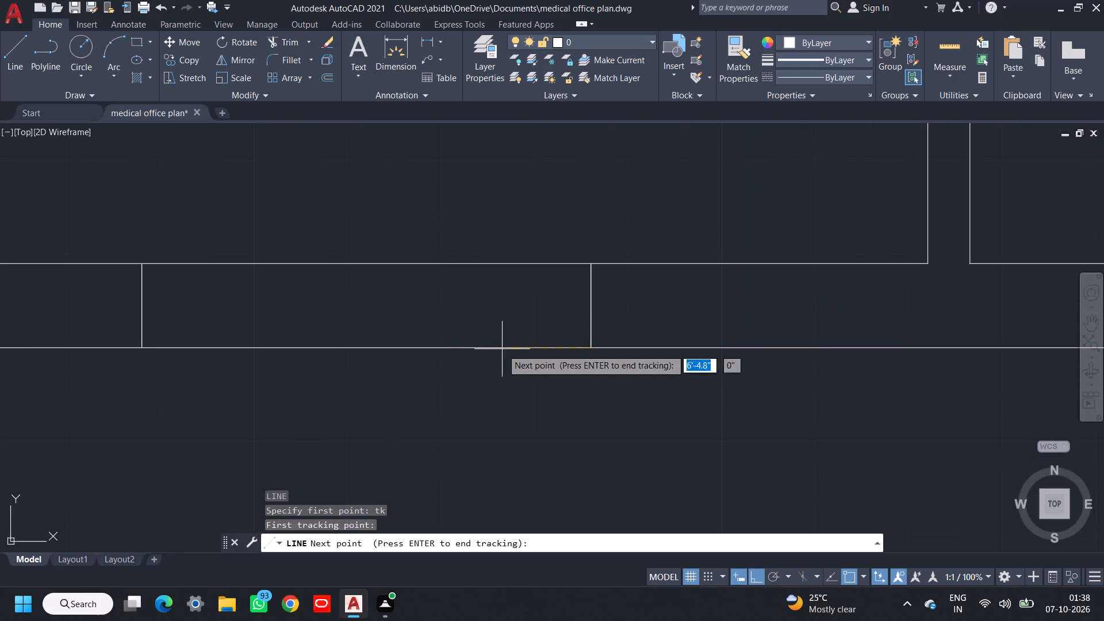
key("2")
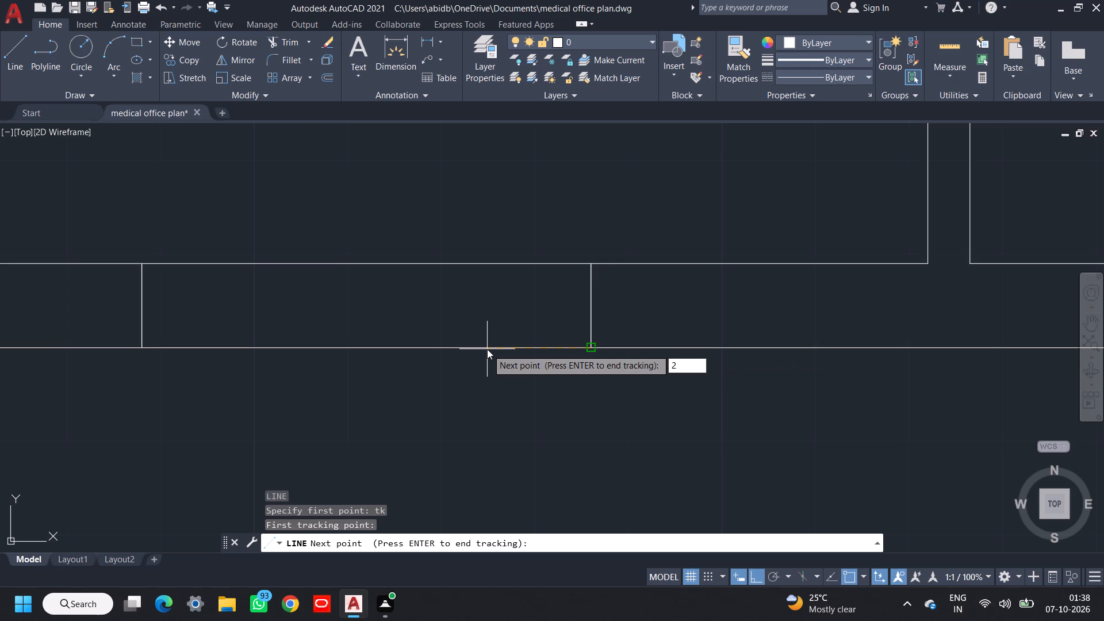
key("shift+quotedbl")
key("Return")
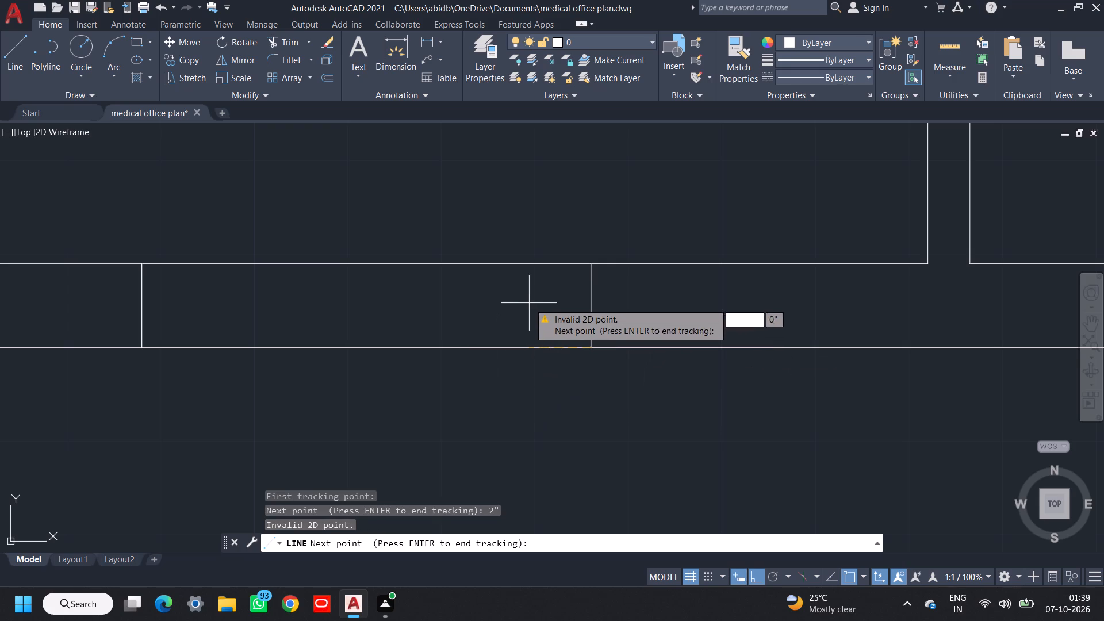
type("2\"")
key("Return")
key("space")
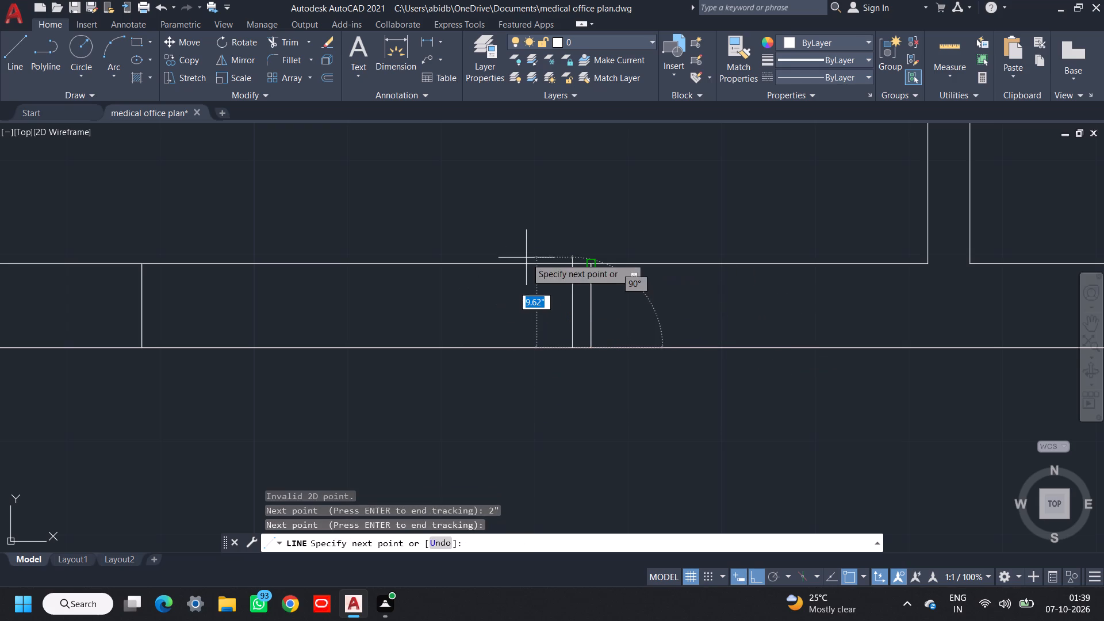
left_click(555, 211)
key("Escape")
key("Escape")
Trim the part of the new vertical line that projects above the window rectangle.
type("tr")
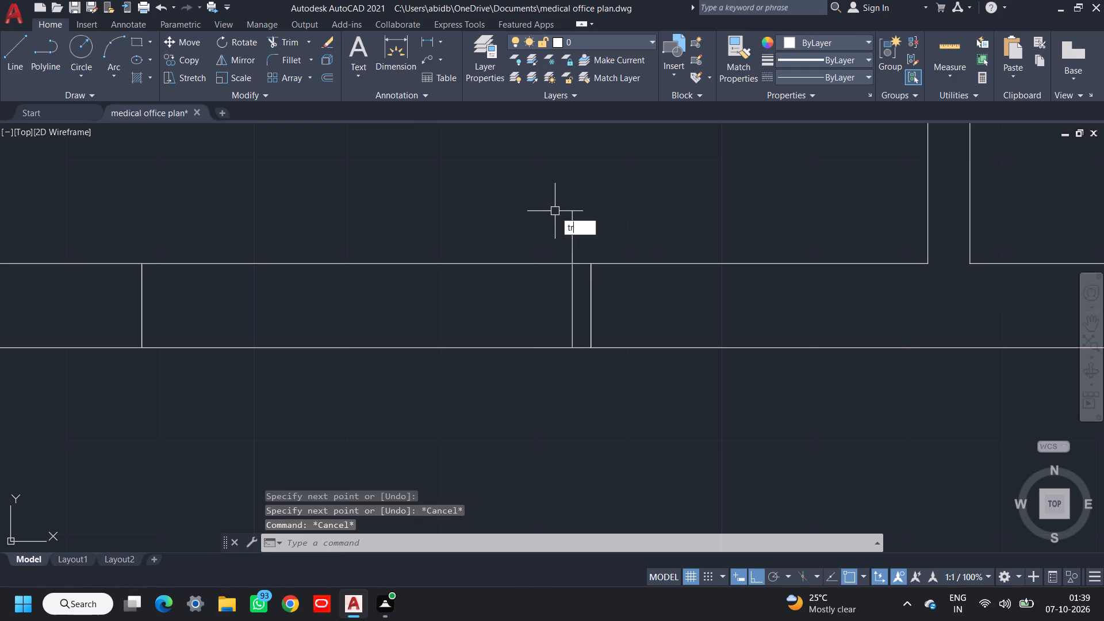
key("space")
key("space")
left_click(598, 234)
left_click(527, 236)
key("space")
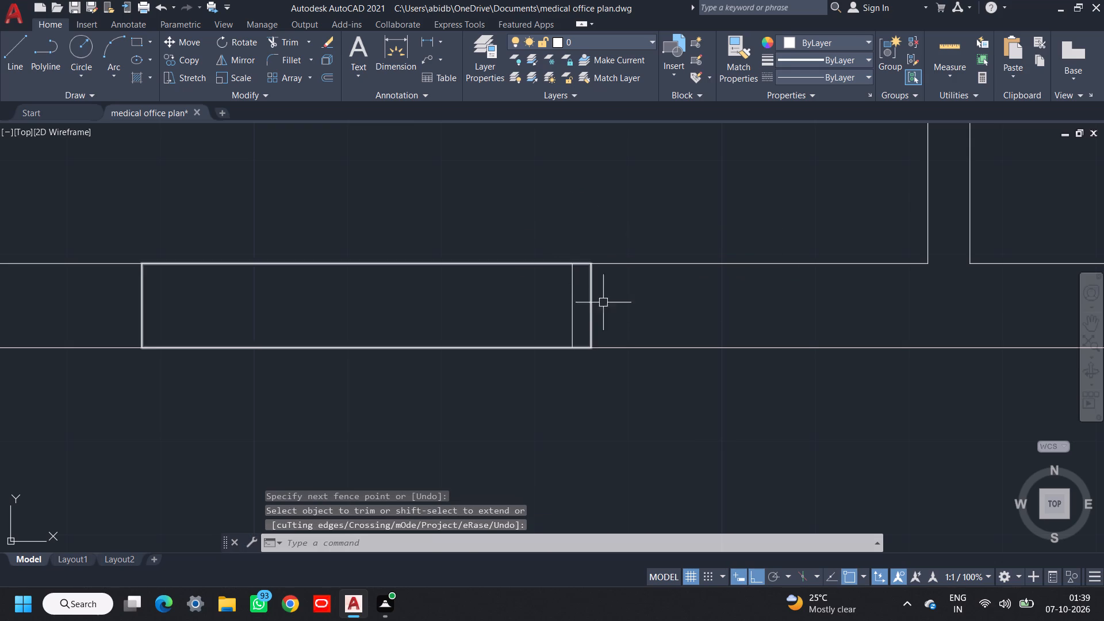
Mirror the 2" frame line about the window rectangle's vertical centreline to its left end, keeping the original.
left_click(572, 308)
type("mi")
key("space")
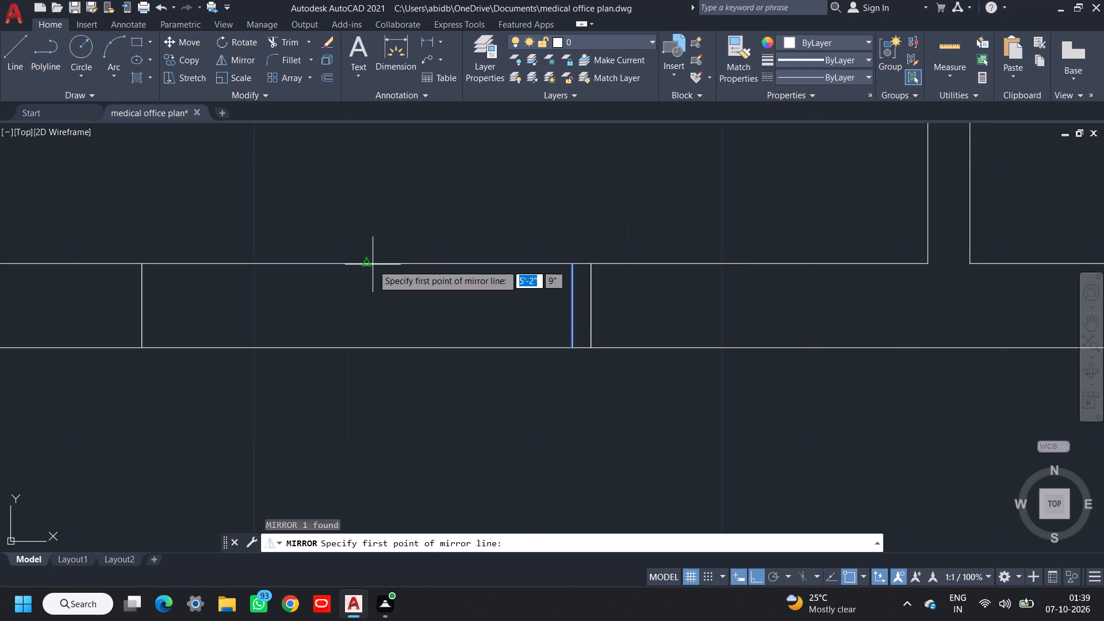
left_click(372, 264)
left_click(368, 205)
left_click_drag(404, 260, 368, 205)
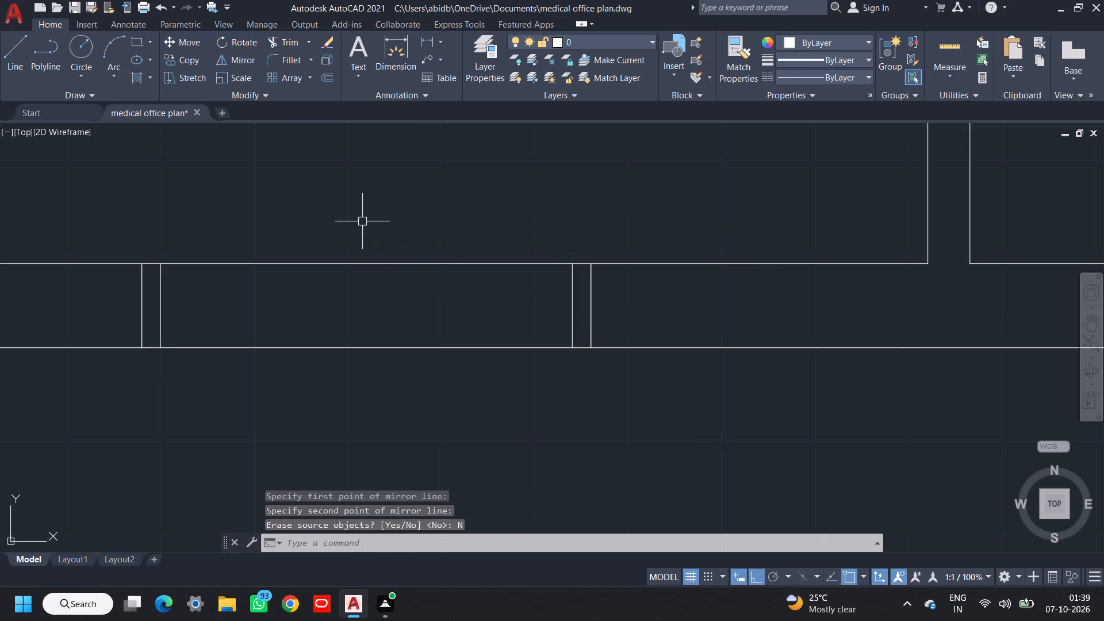
Draw a horizontal line between the midpoints of the two inner frame lines of the lower-left room's window.
key("l")
key("space")
left_click(159, 306)
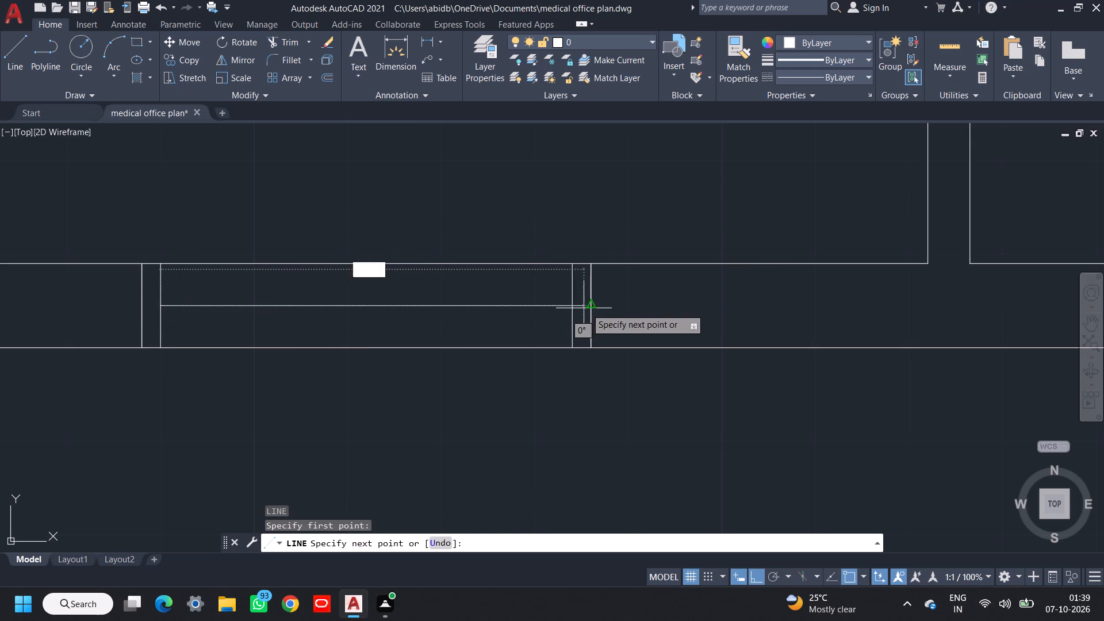
left_click(572, 308)
key("space")
Offset the window's horizontal centre line 1" upward to form the double glass line.
type("o")
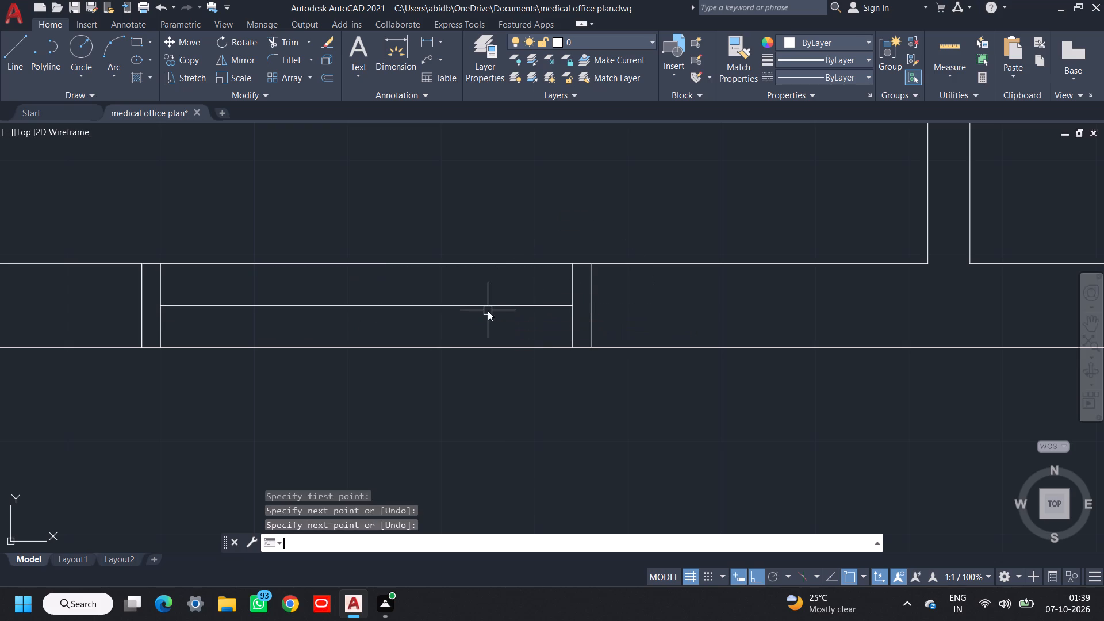
key("space")
key("space")
left_click(477, 306)
type("1\"")
key("Return")
key("space")
Group all the lines of the finished 4' window in the lower-left room's bottom wall.
scroll(565, 388, "down", 2)
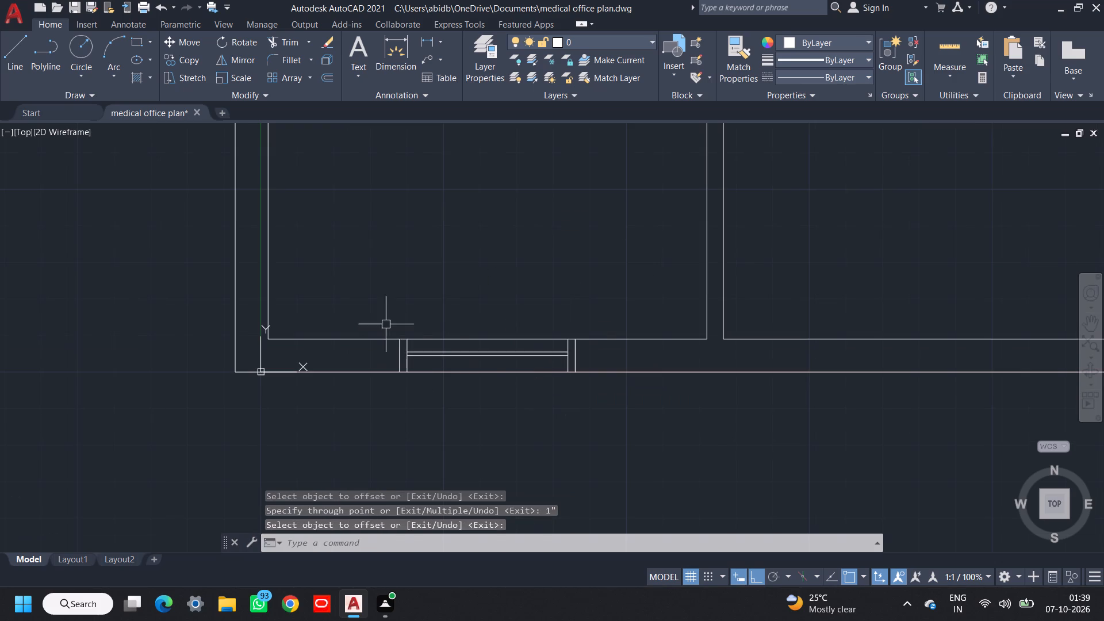
left_click(386, 323)
left_click(584, 391)
type("g")
key("space")
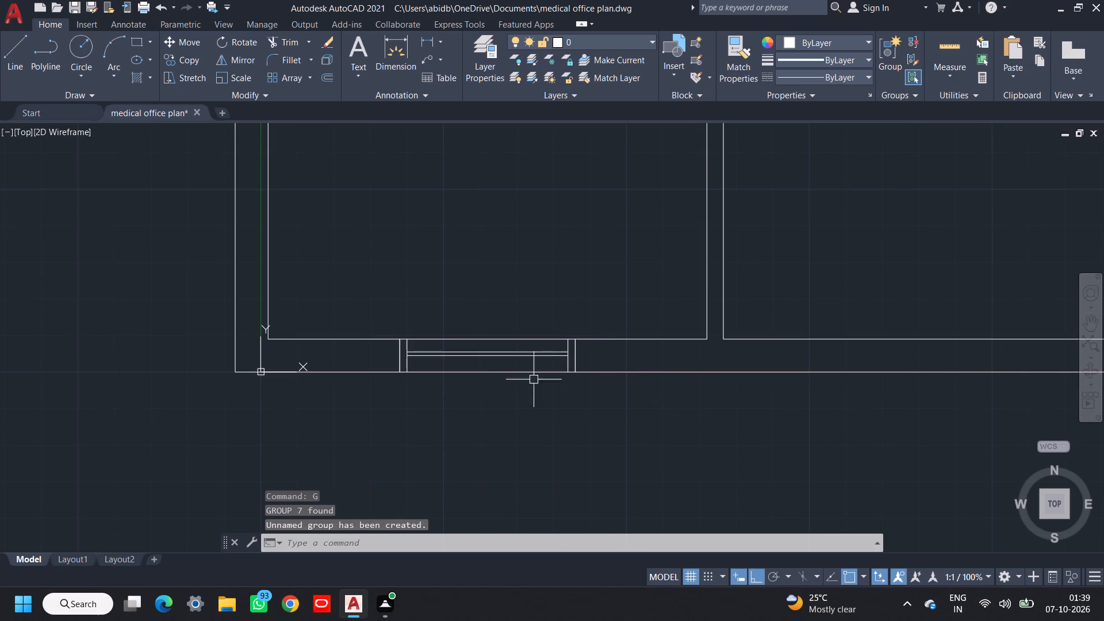
Copy the grouped window from its top midpoint to the midpoints of the second and fourth lower rooms' bottom wall inner faces.
left_click(513, 370)
key("c")
key("o")
key("space")
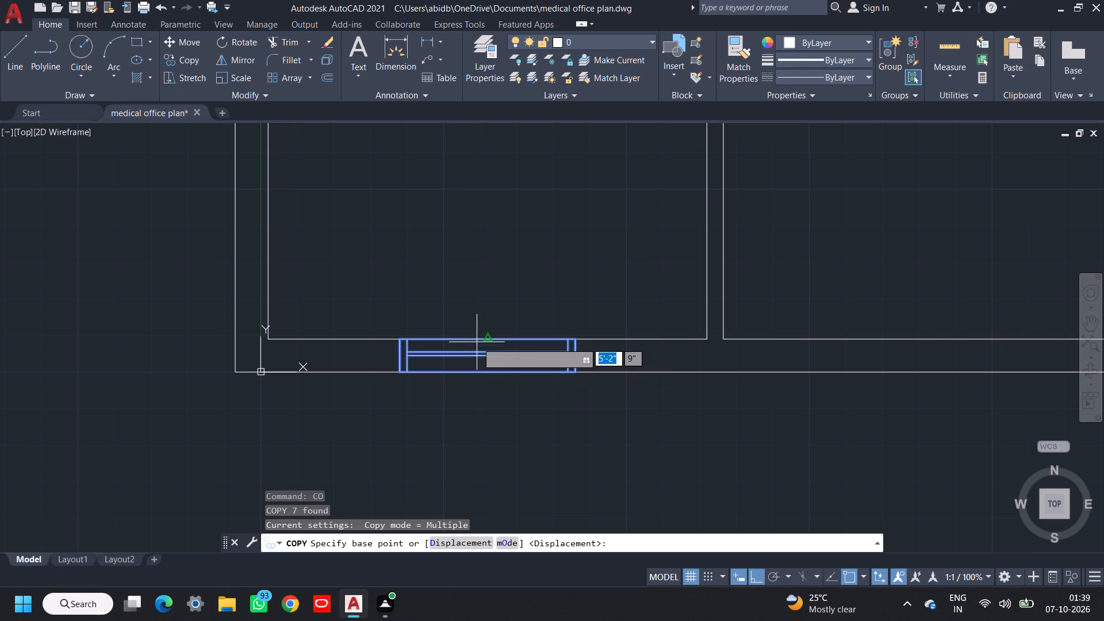
left_click(488, 335)
middle_click_drag(706, 306, 425, 344)
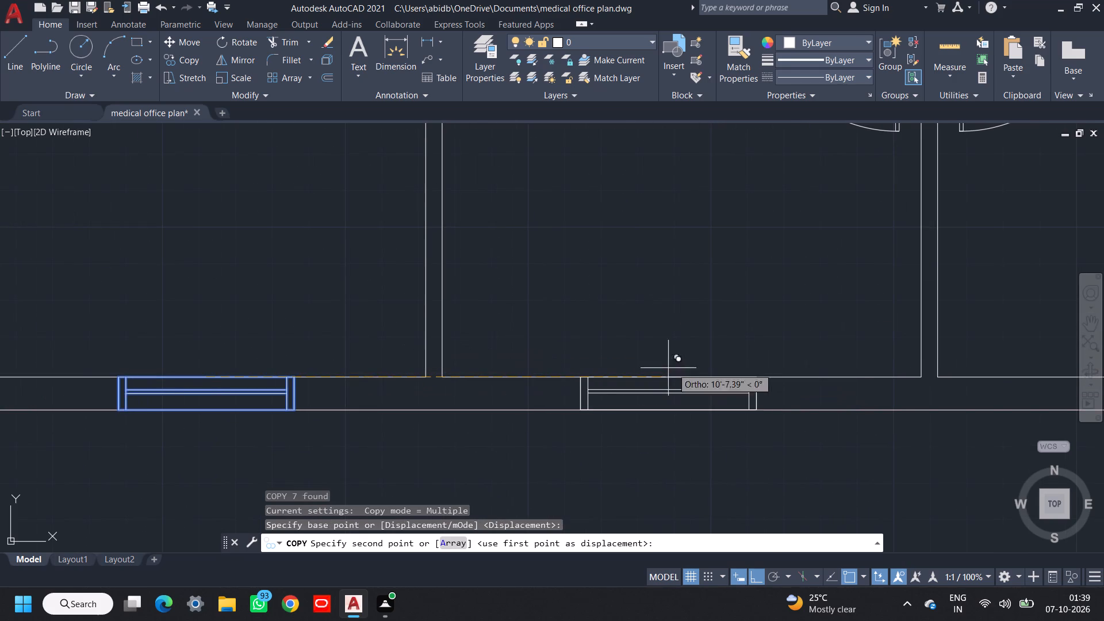
left_click(681, 378)
scroll(771, 373, "down", 3)
middle_click_drag(783, 373, 531, 371)
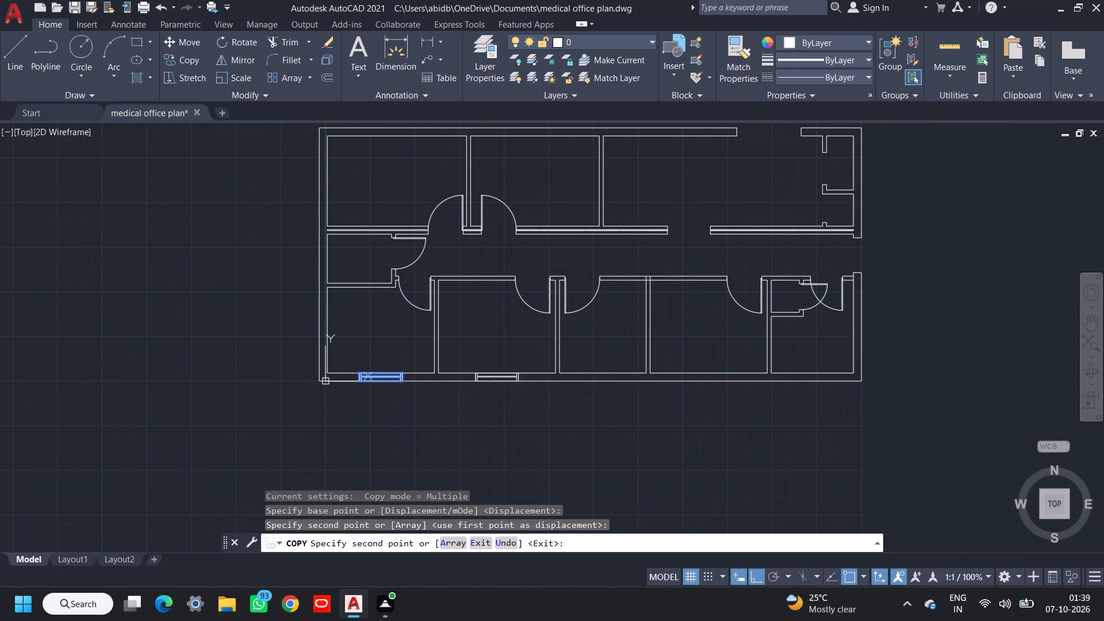
scroll(705, 373, "up", 1)
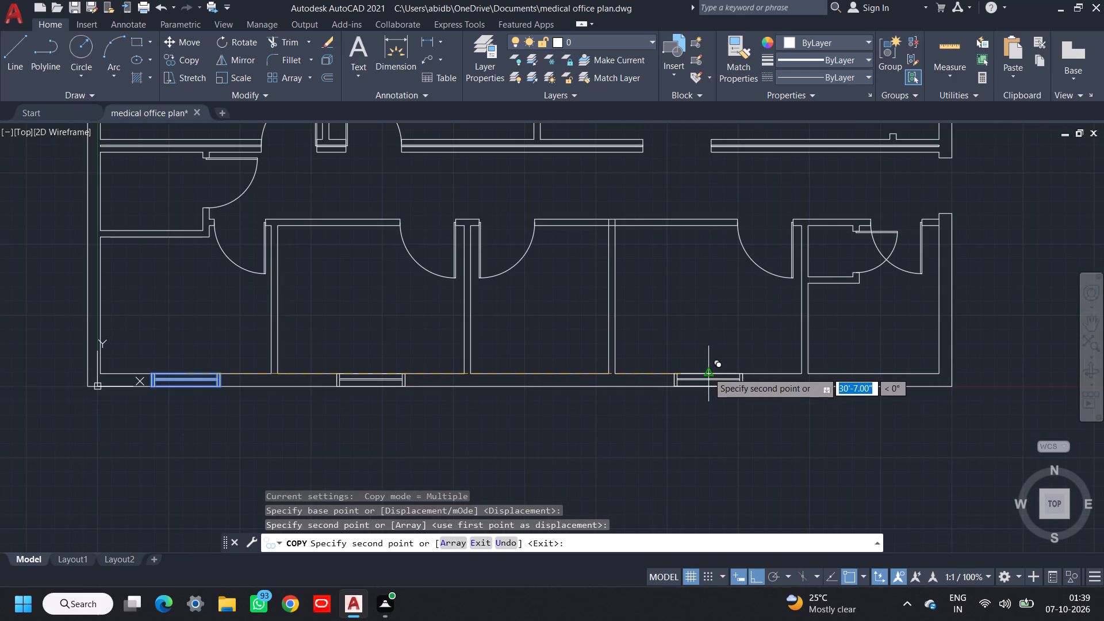
left_click(707, 372)
scroll(736, 330, "down", 1)
middle_click_drag(730, 333, 735, 369)
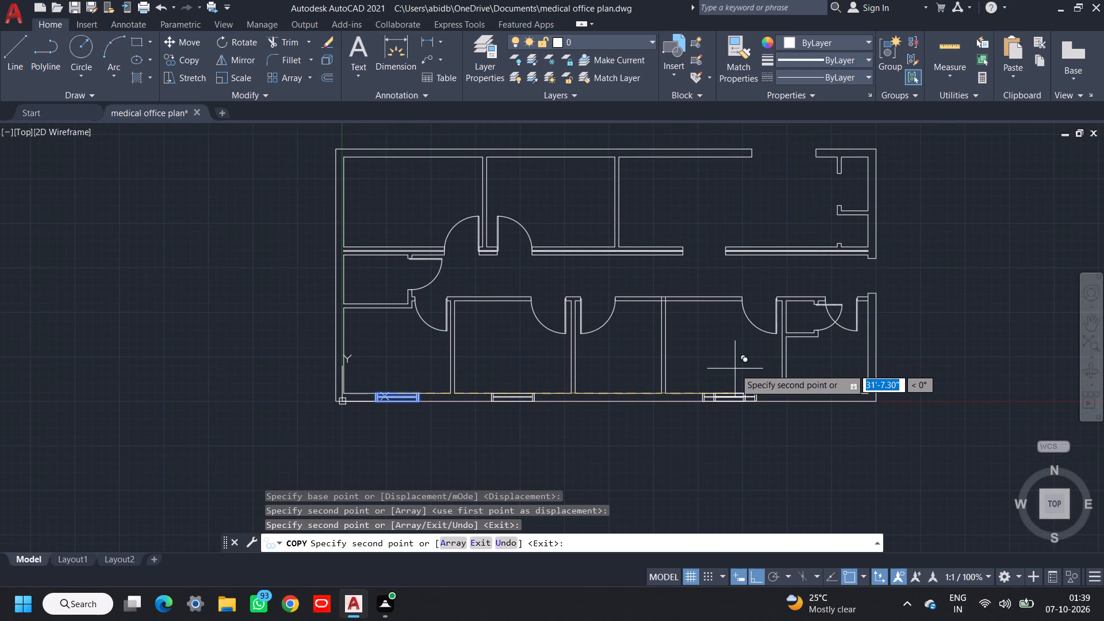
key("Escape")
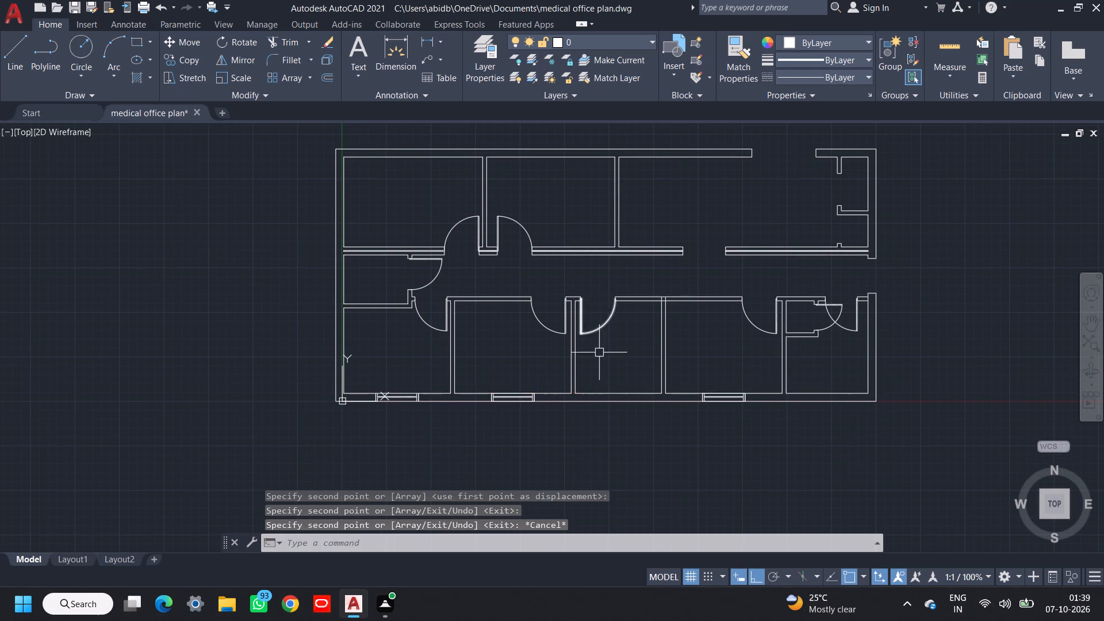
Offset the upper-left room's right wall line through the midpoint of that room's top wall.
middle_click_drag(519, 363, 545, 290)
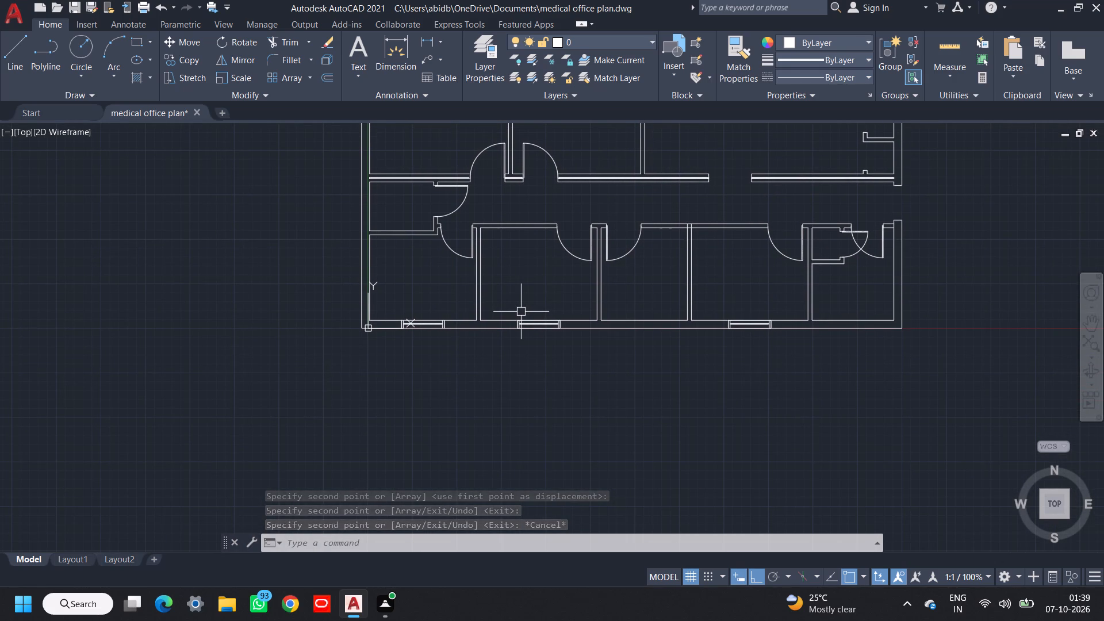
middle_click_drag(526, 310, 603, 432)
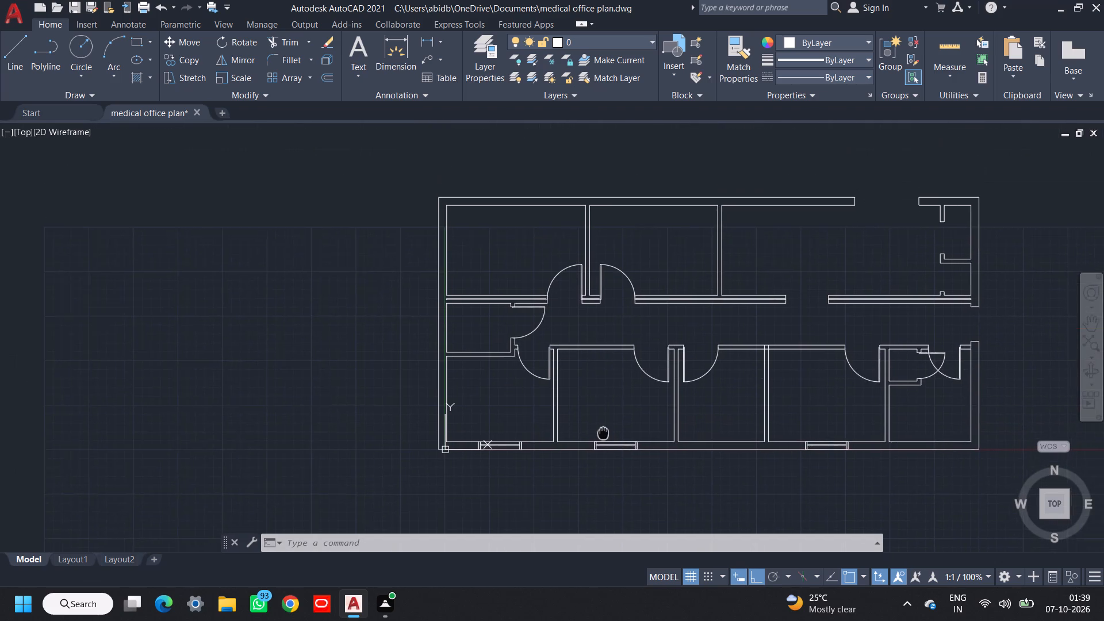
middle_click_drag(603, 432, 597, 441)
key("o")
key("space")
key("space")
scroll(574, 234, "up", 2)
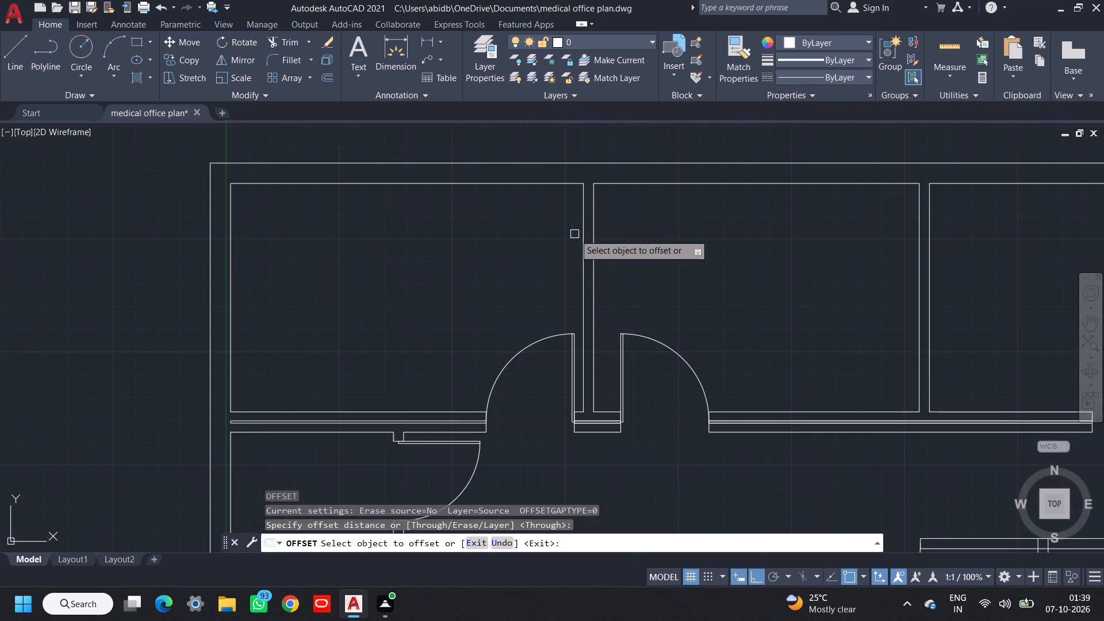
left_click(582, 227)
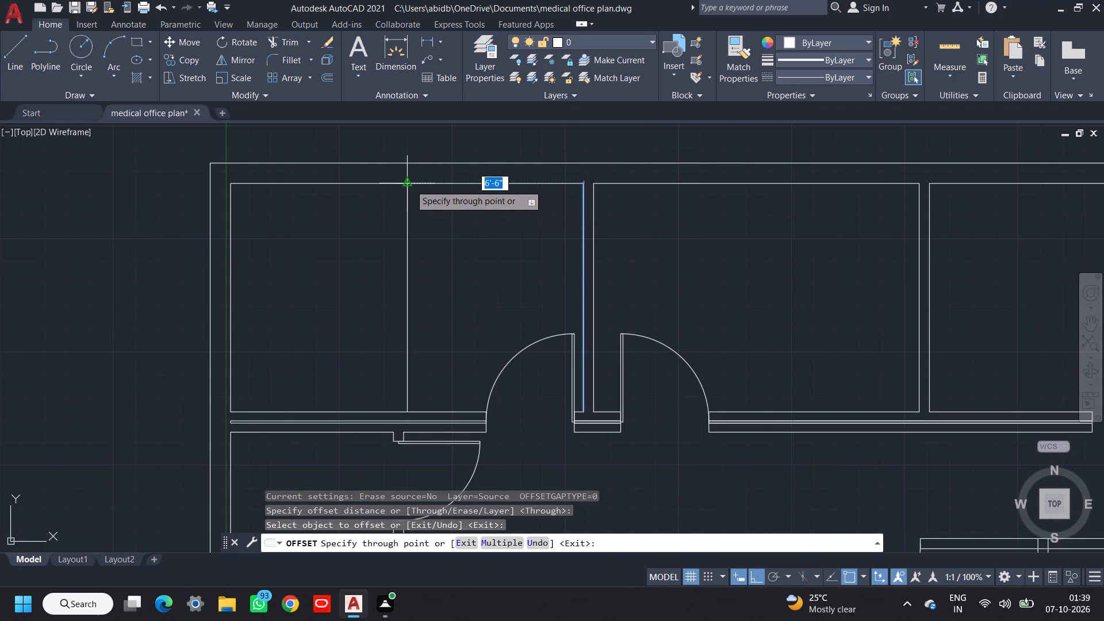
left_click(410, 185)
Offset the upper-left room's centre line 3' to the right, and that new line 5' back to the left.
left_click(407, 203)
type("3'")
key("Return")
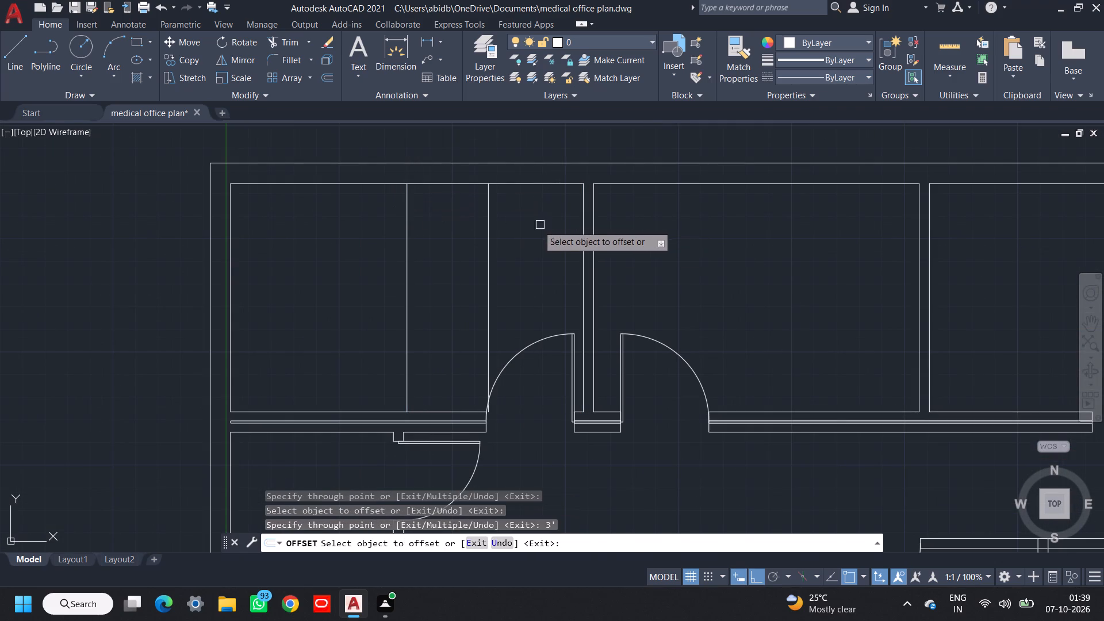
left_click(492, 230)
type("5'")
key("Return")
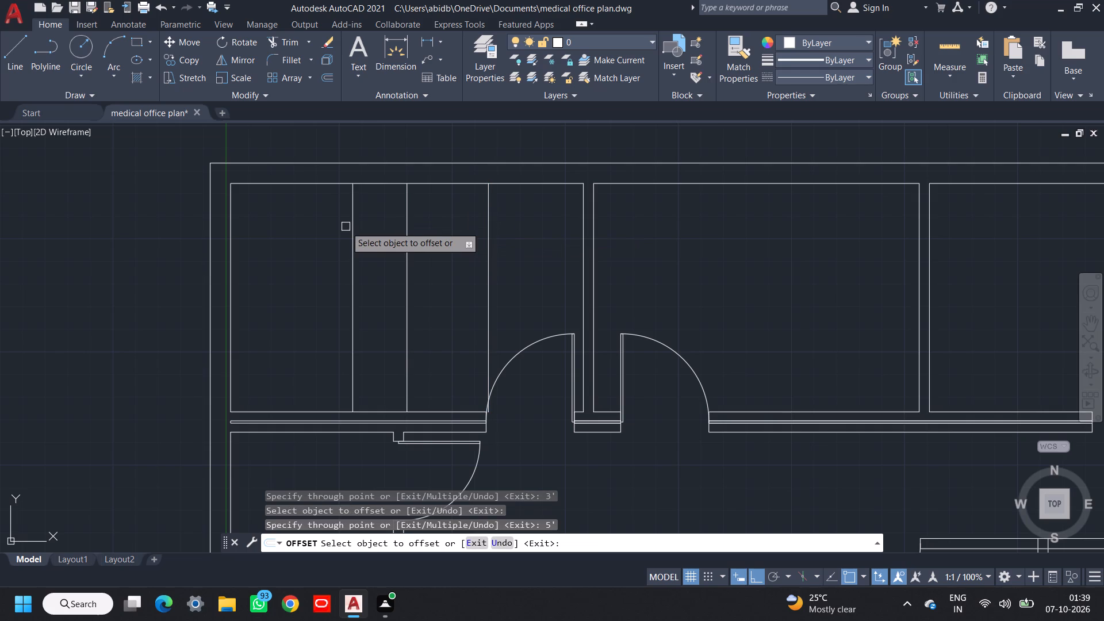
key("Escape")
Extend the three vertical guide lines in the upper-left room up to the top wall's outer face.
type("ex")
key("space")
key("space")
left_click_drag(304, 219, 312, 219)
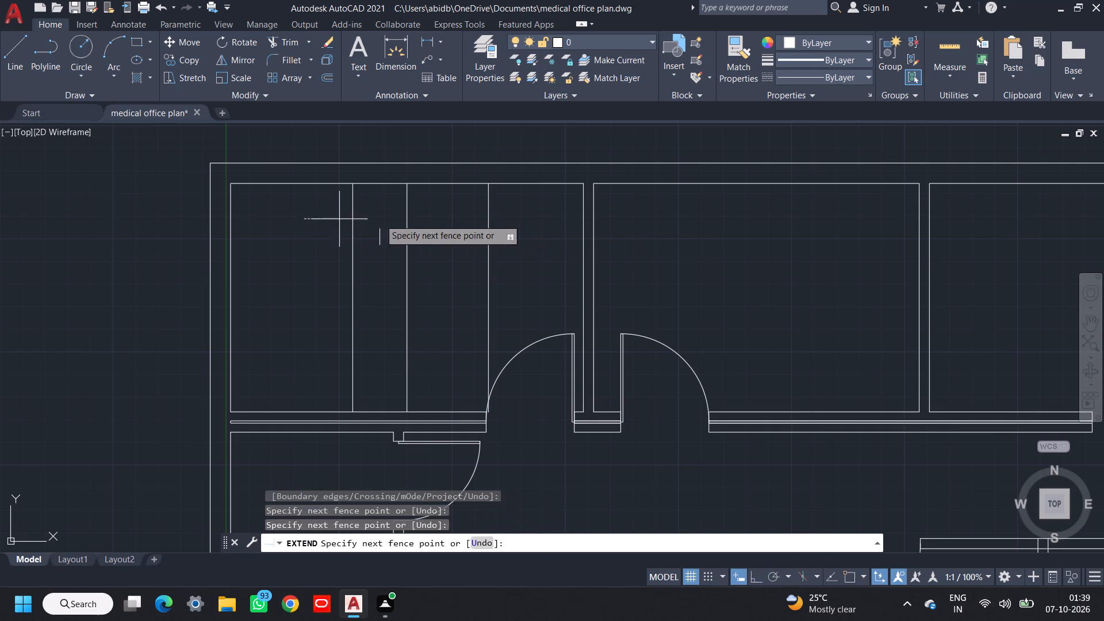
left_click(500, 217)
key("Escape")
Trim the guide lines and the top wall lines to leave a clear 5' opening in the upper-left room's top wall.
type("tr")
key("space")
key("space")
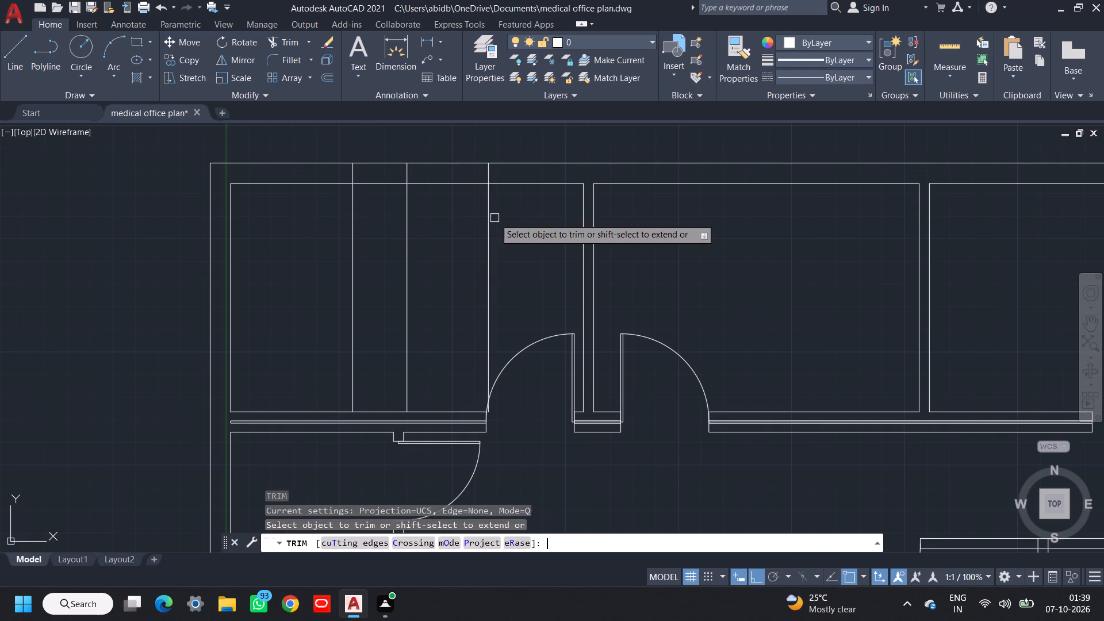
left_click(503, 215)
left_click(347, 223)
scroll(407, 168, "up", 1)
left_click_drag(448, 148, 438, 172)
left_click(356, 246)
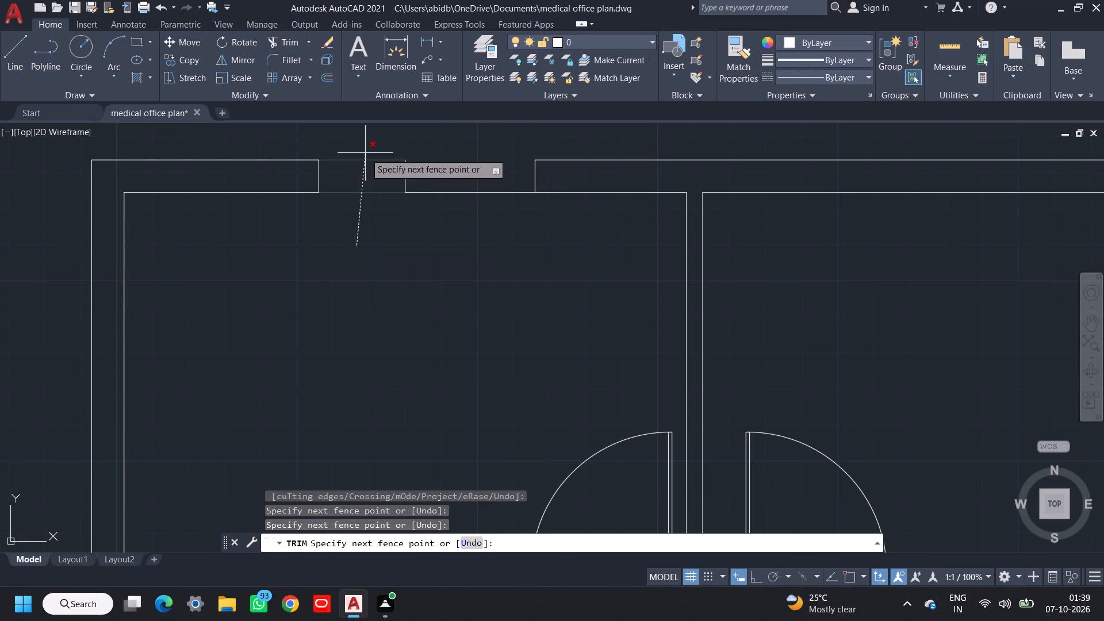
left_click(371, 144)
left_click(381, 167)
left_click(447, 201)
middle_click_drag(449, 210, 452, 236)
key("Escape")
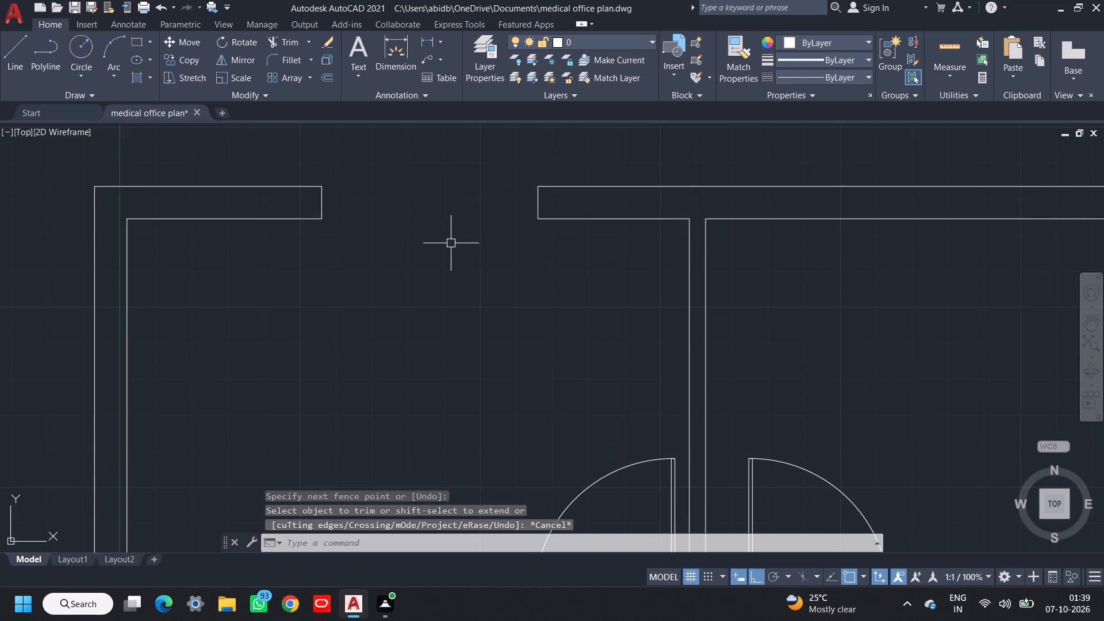
Draw a 5' by 9" rectangle filling the top wall opening of the upper-left room.
type("rec")
key("space")
left_click(541, 187)
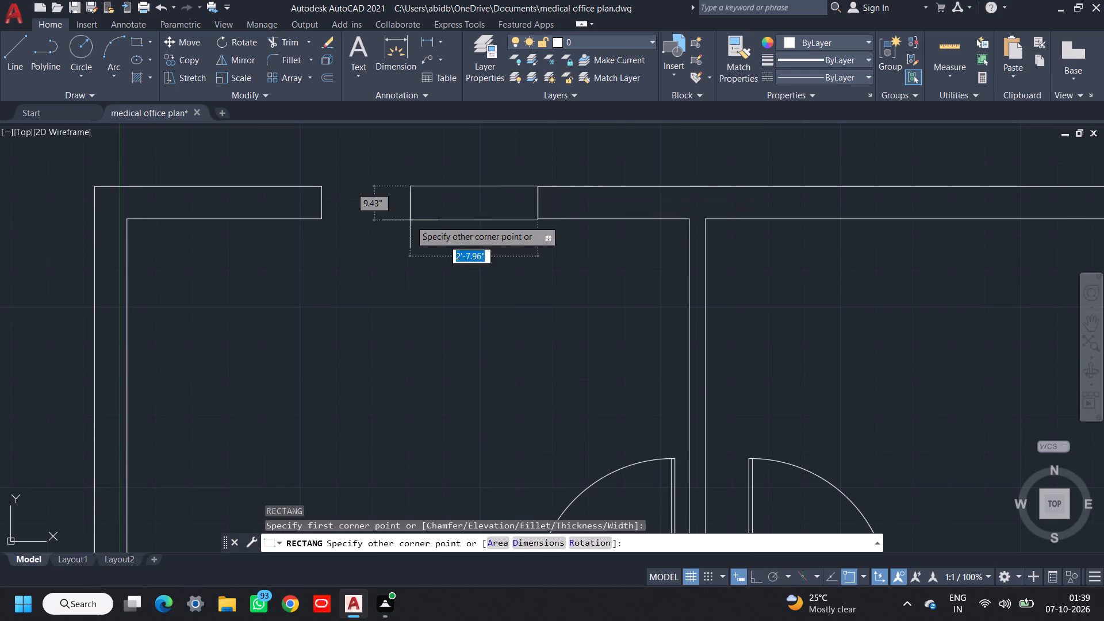
left_click(319, 219)
Draw a vertical line up from a point tracked 2" inside the new window rectangle's lower-right corner, running past the wall's outer face.
middle_click_drag(373, 242, 354, 277)
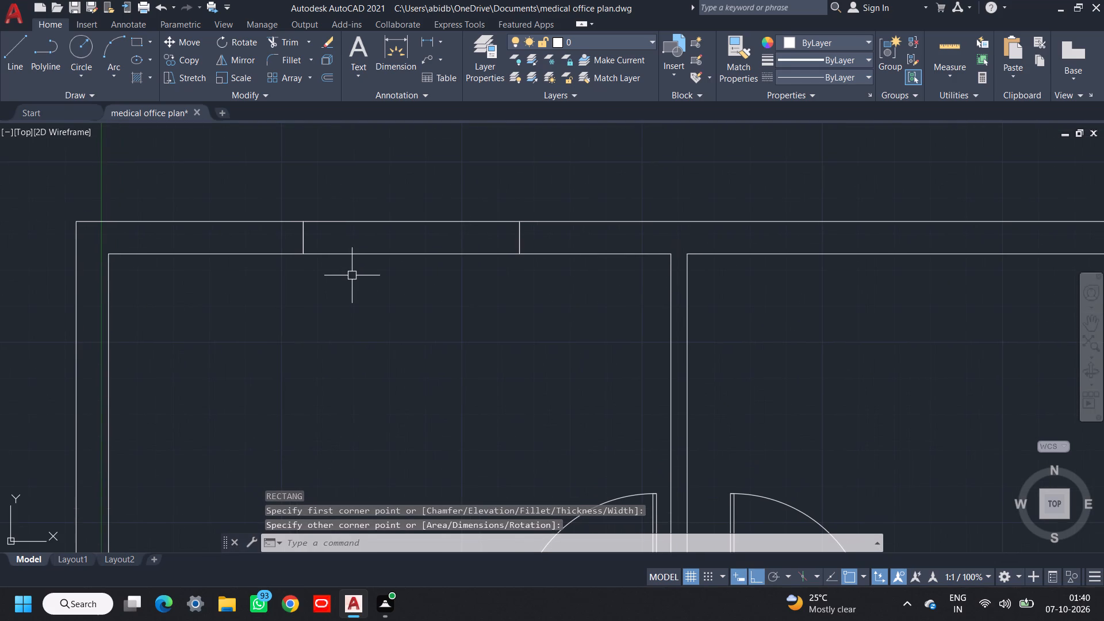
key("l")
key("space")
type("tk")
key("space")
left_click(520, 252)
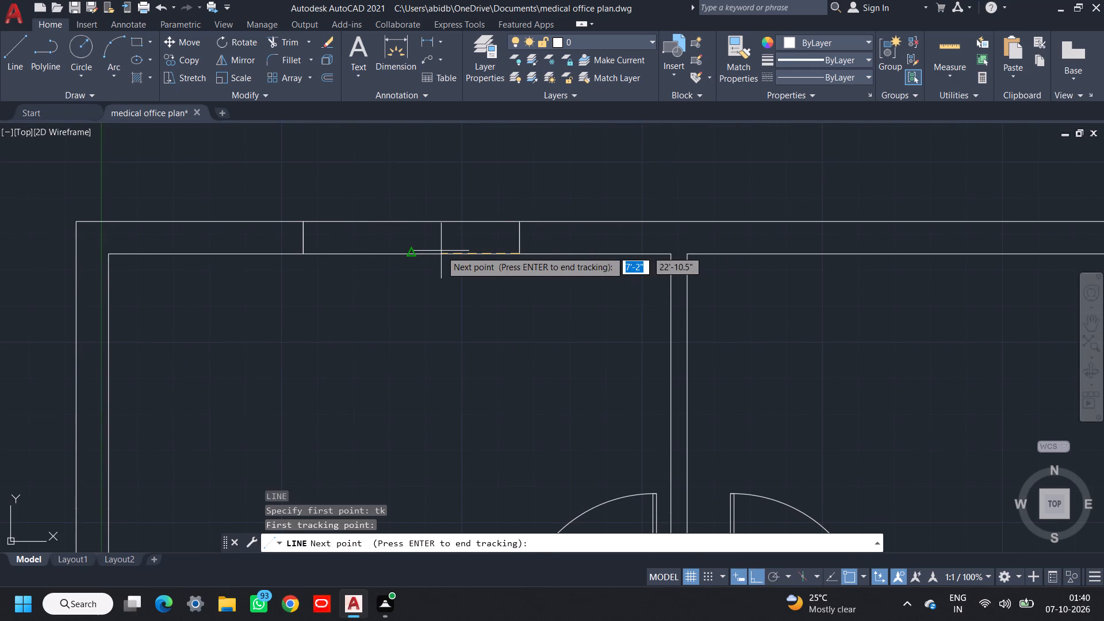
key("2")
key("shift+quotedbl")
key("Return")
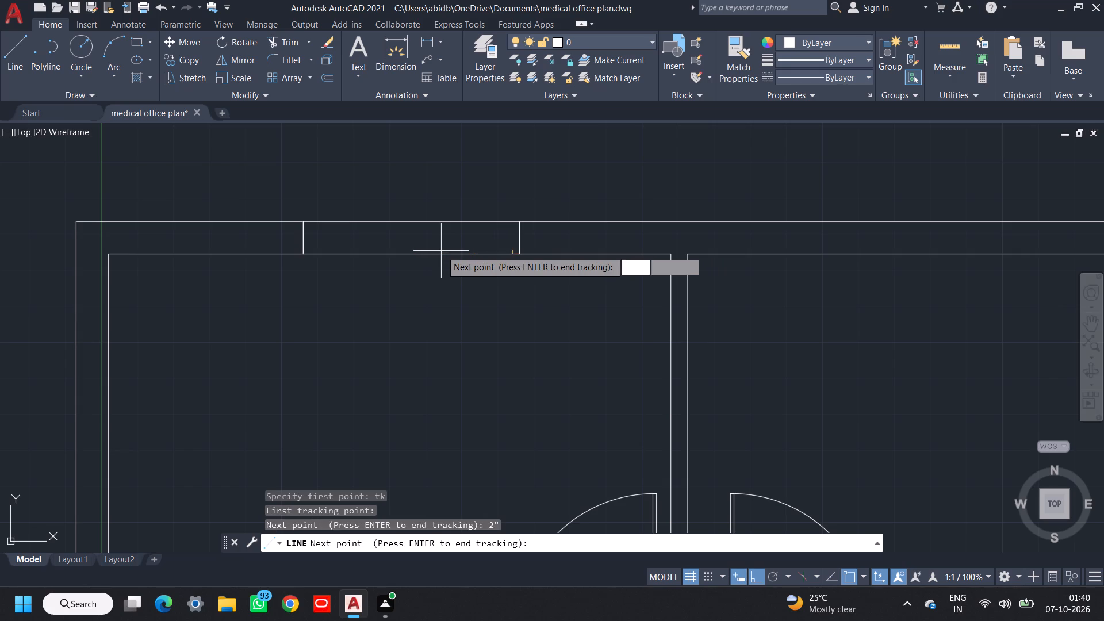
key("space")
left_click(469, 189)
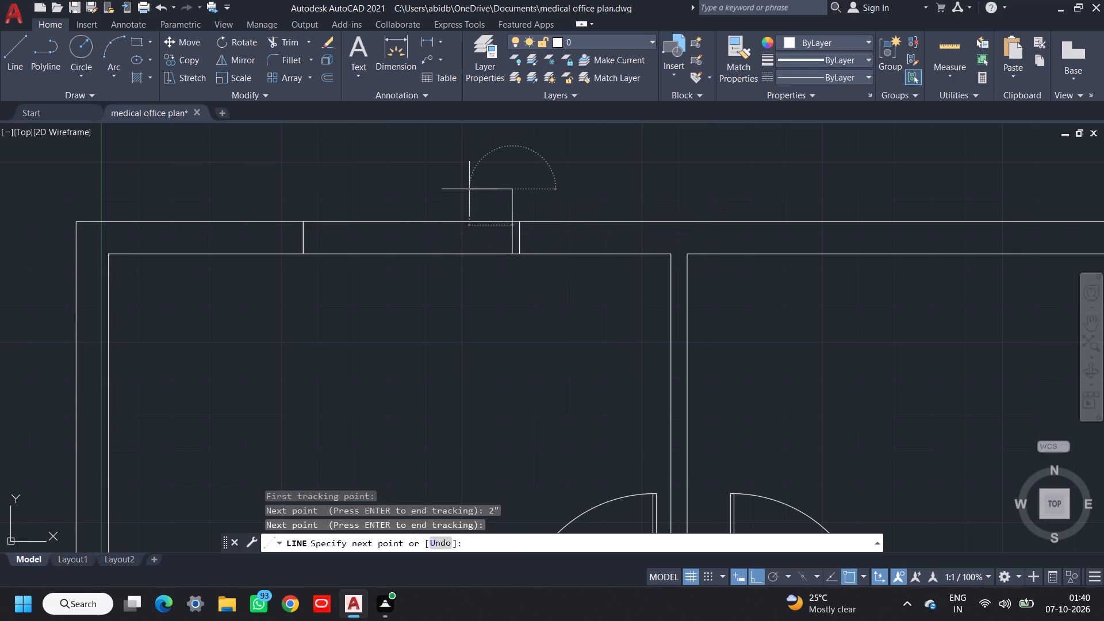
key("Escape")
key("Escape")
Trim the part of the vertical frame line that projects above the top wall's window rectangle.
type("tr")
key("space")
key("space")
key("space")
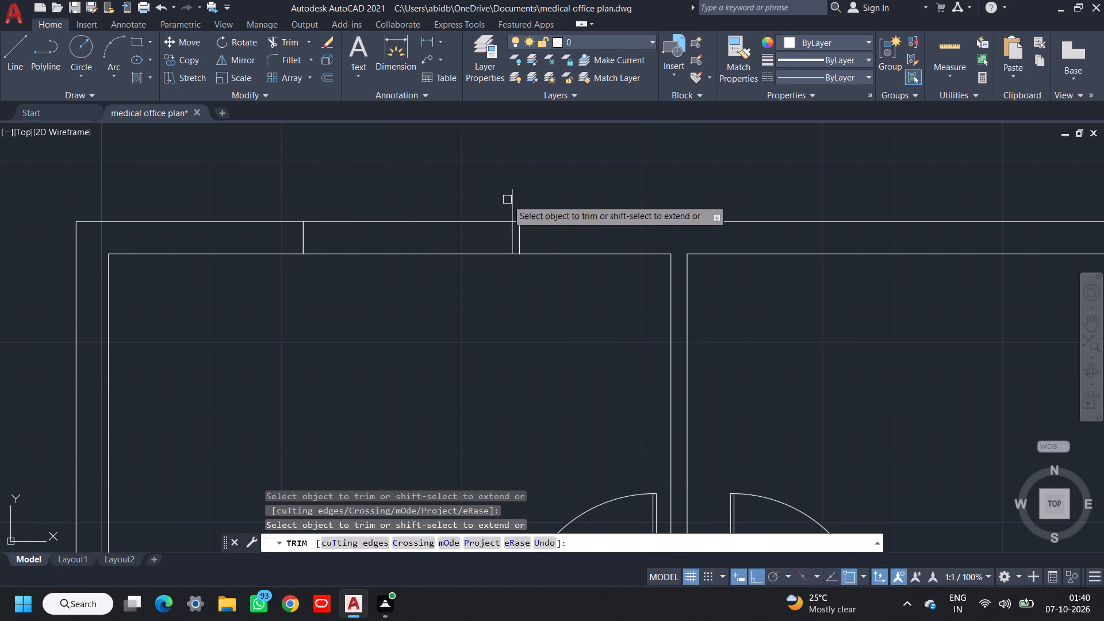
scroll(533, 204, "up", 2)
type("tr")
key("space")
key("space")
left_click(528, 209)
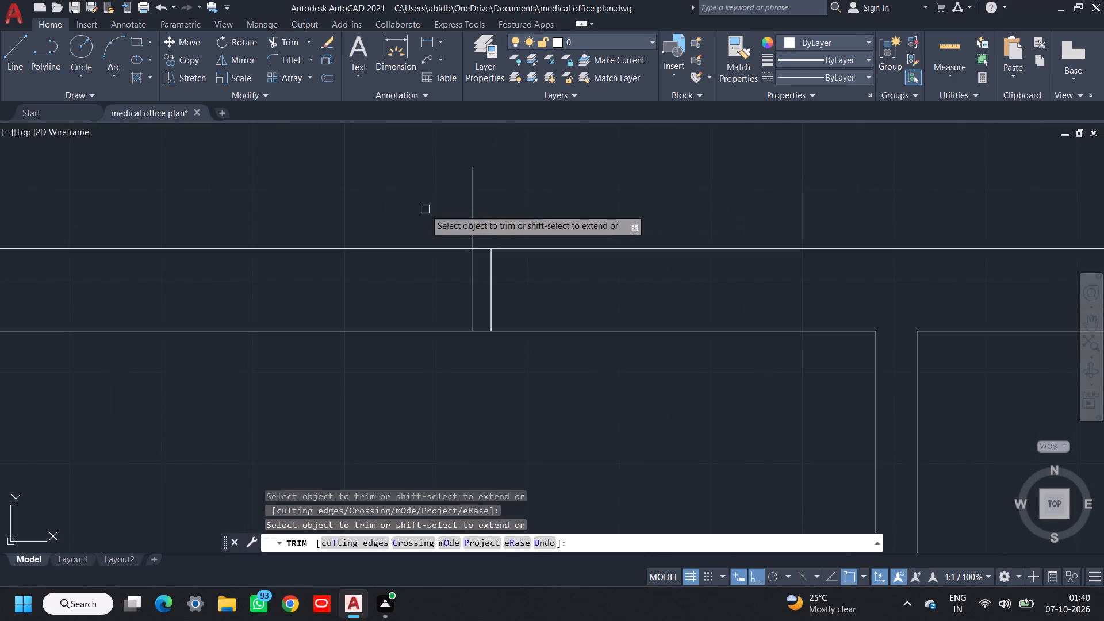
left_click(389, 204)
left_click(517, 204)
key("Escape")
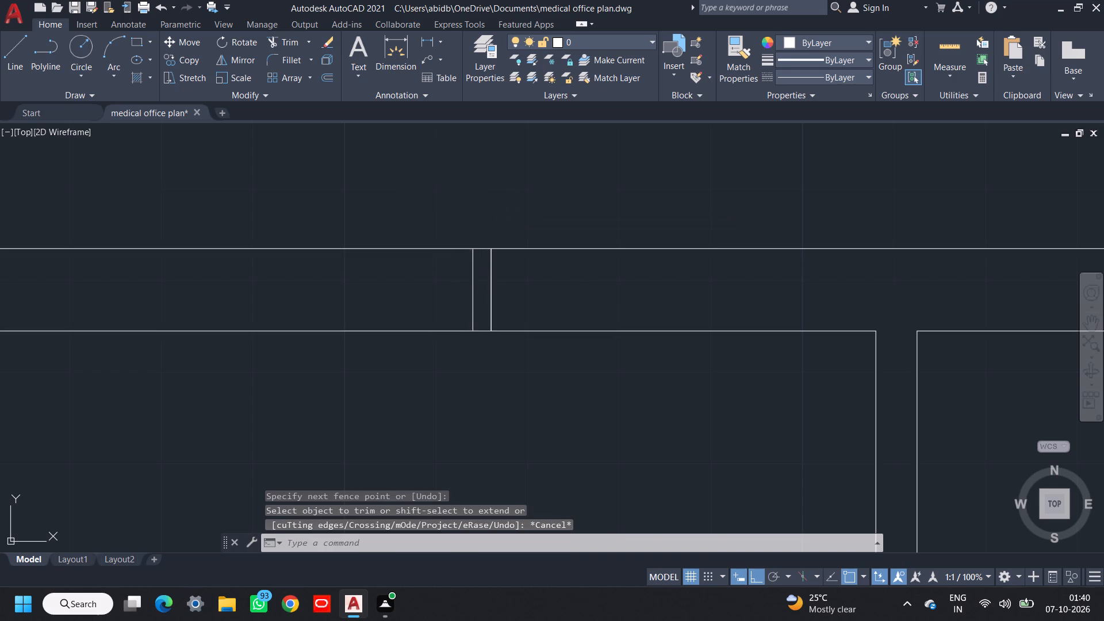
Mirror the 2" frame line about the top window rectangle's vertical centreline to its left end, keeping the original.
left_click(474, 278)
scroll(471, 281, "down", 2)
middle_click_drag(469, 282, 497, 282)
key("m")
key("i")
key("space")
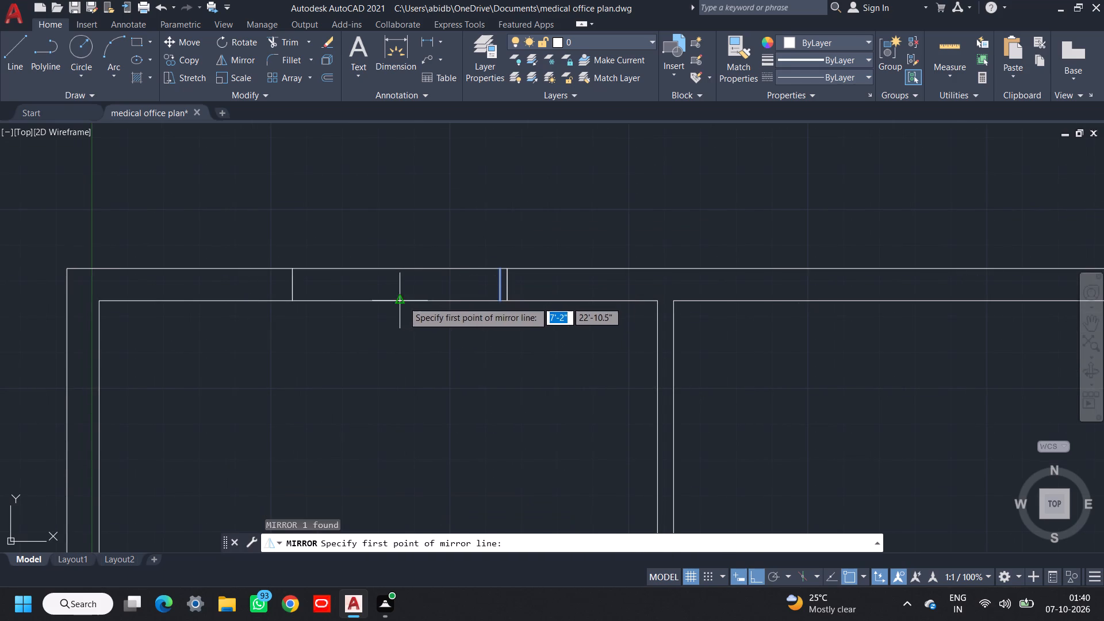
left_click(401, 302)
left_click(393, 358)
left_click_drag(412, 413, 393, 358)
Draw a horizontal line between the midpoints of the two inner frame lines of the upper-left room's window.
key("l")
key("space")
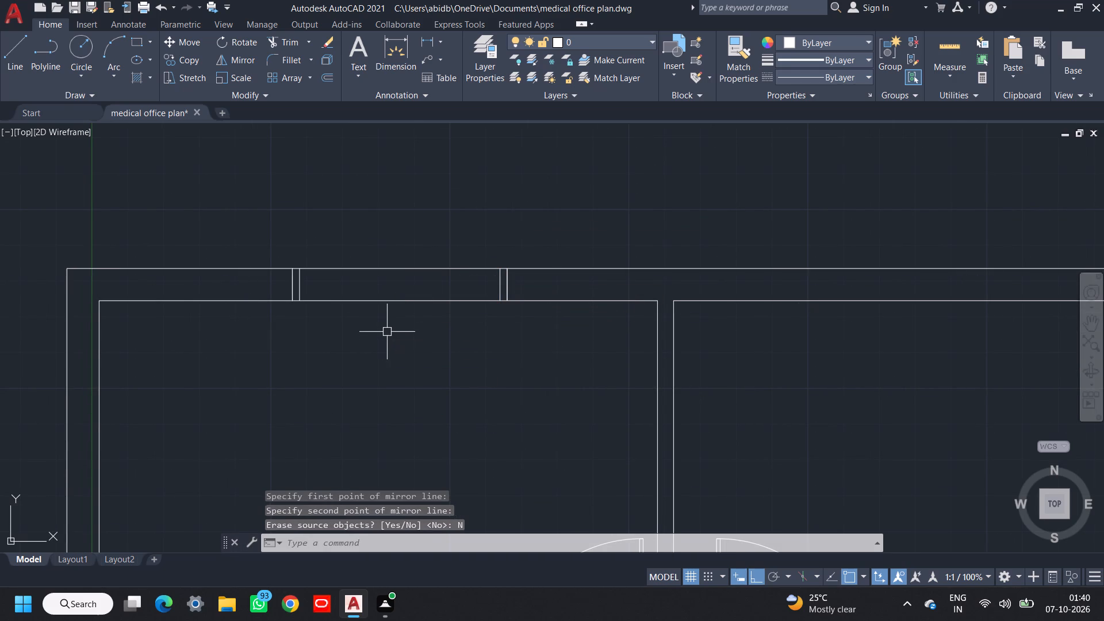
scroll(310, 290, "up", 2)
left_click(280, 277)
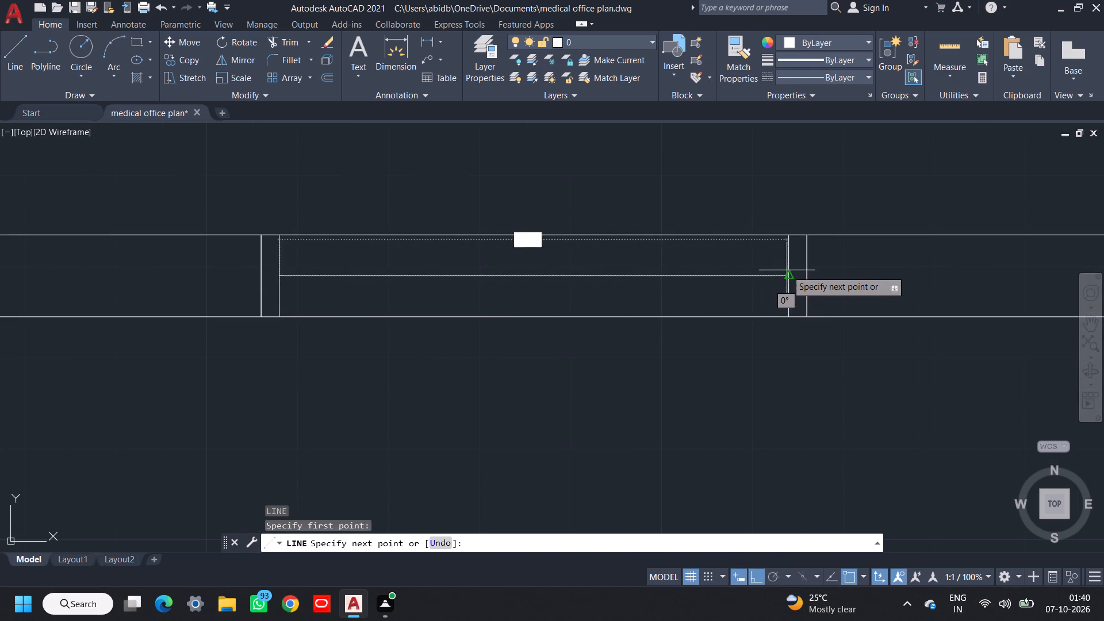
left_click(789, 277)
middle_click_drag(742, 285, 672, 309)
key("Escape")
key("Escape")
Offset the 5' window's horizontal centre line 1" upward.
key("o")
key("space")
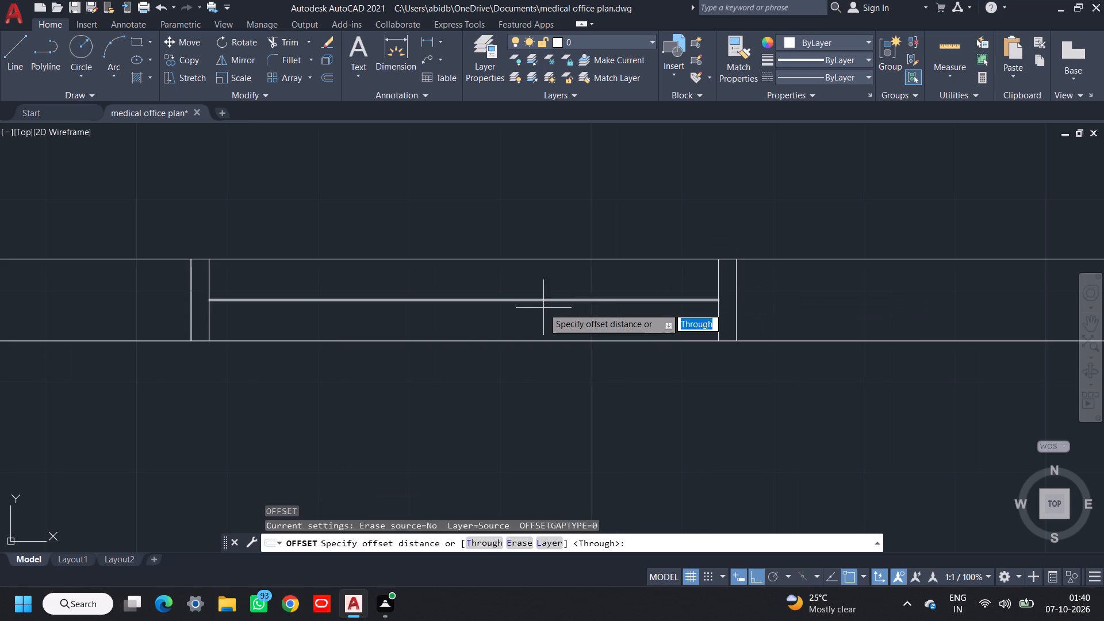
key("space")
left_click(539, 300)
type("1\"")
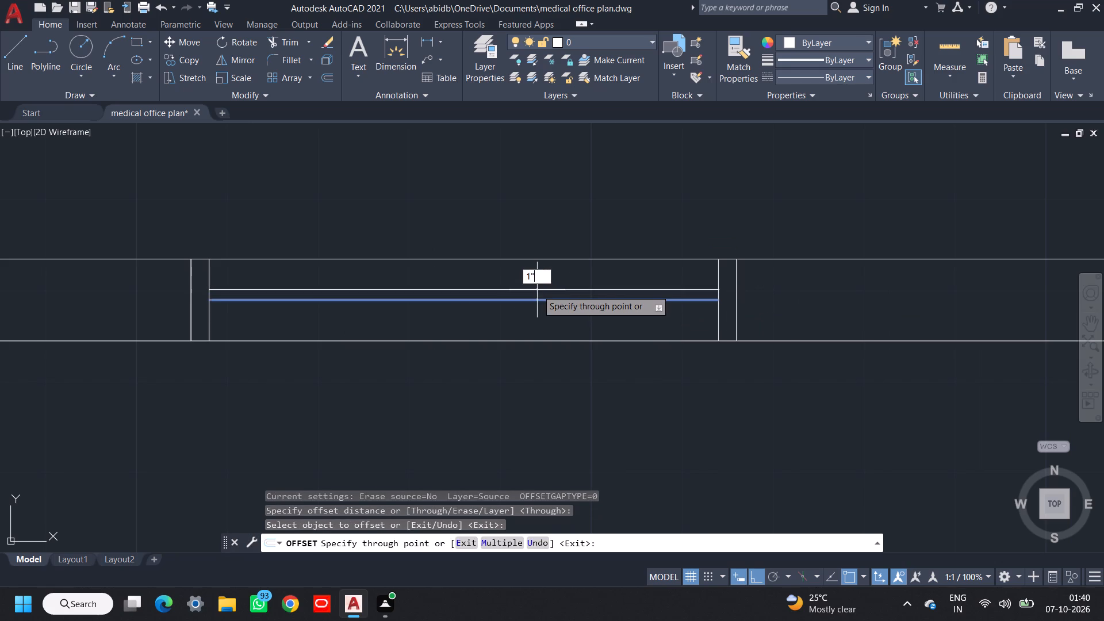
key("Return")
key("space")
Group all the lines of the finished 5' window in the upper-left room's top wall.
scroll(566, 302, "down", 2)
left_click(382, 263)
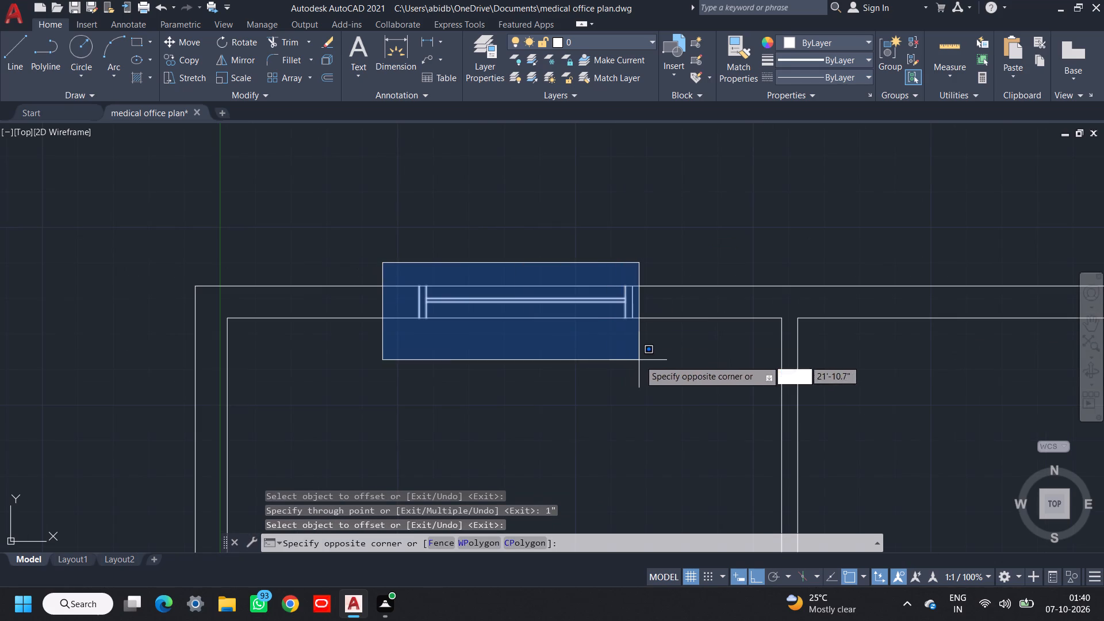
left_click(649, 355)
type("g")
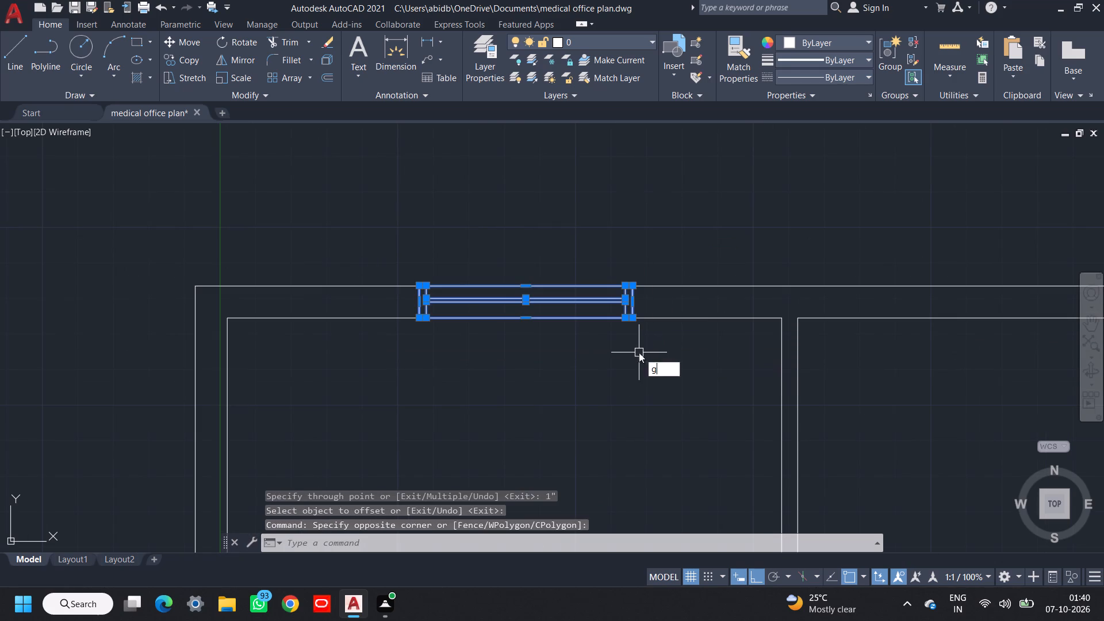
key("space")
Copy the grouped 5' window by its bottom midpoint to the midpoints of the next two rooms' inner top wall lines.
left_click(553, 317)
scroll(557, 317, "down", 2)
middle_click_drag(579, 326, 529, 319)
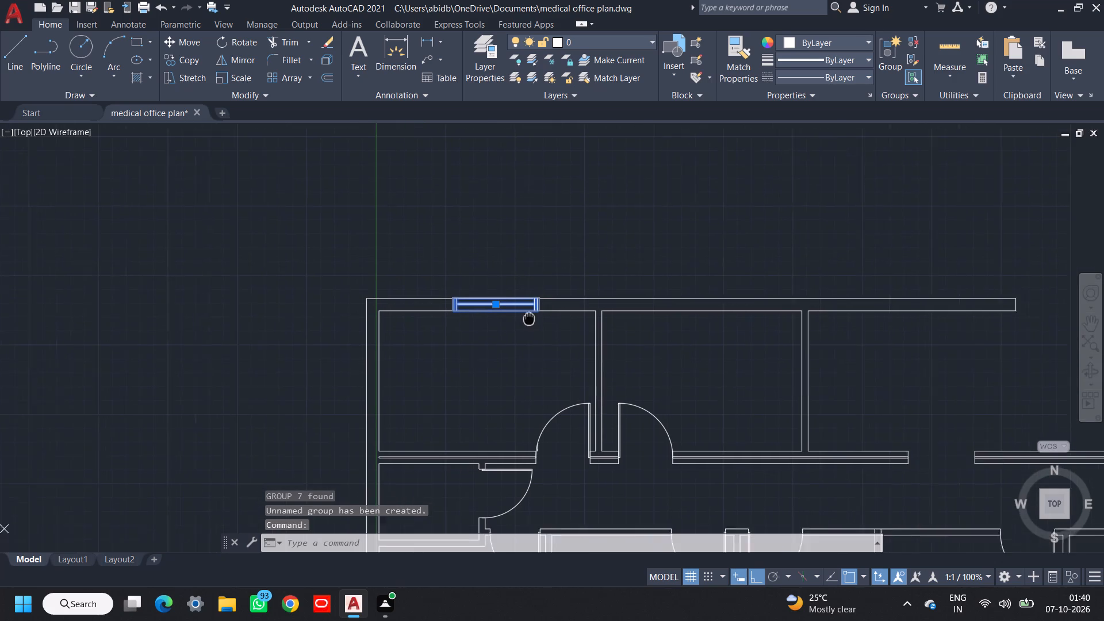
middle_click_drag(529, 319, 467, 319)
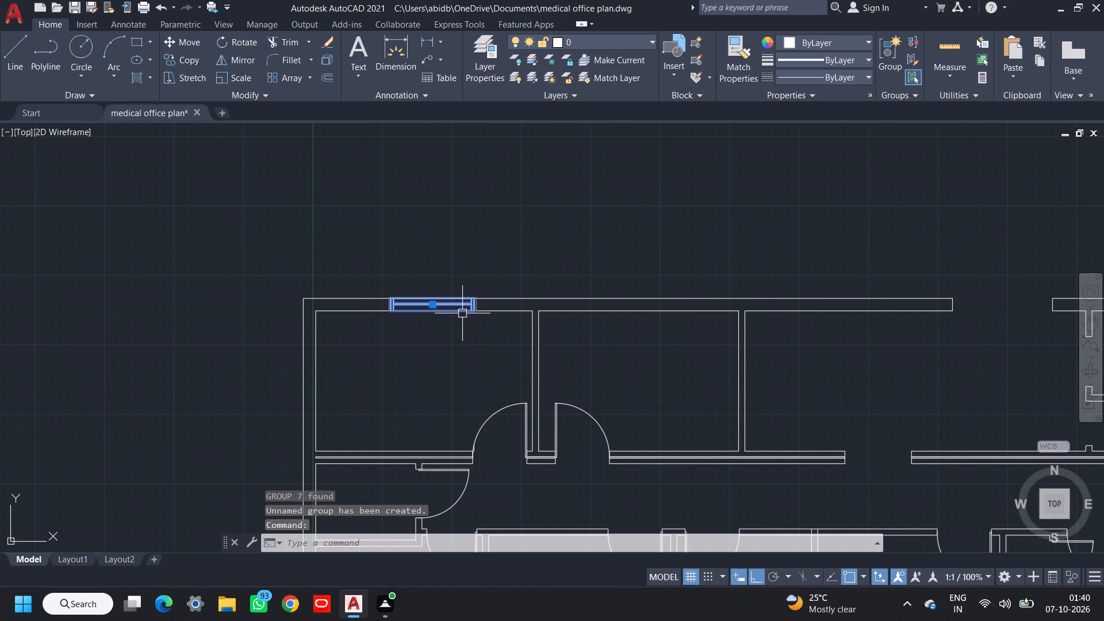
type("co")
key("space")
left_click(436, 312)
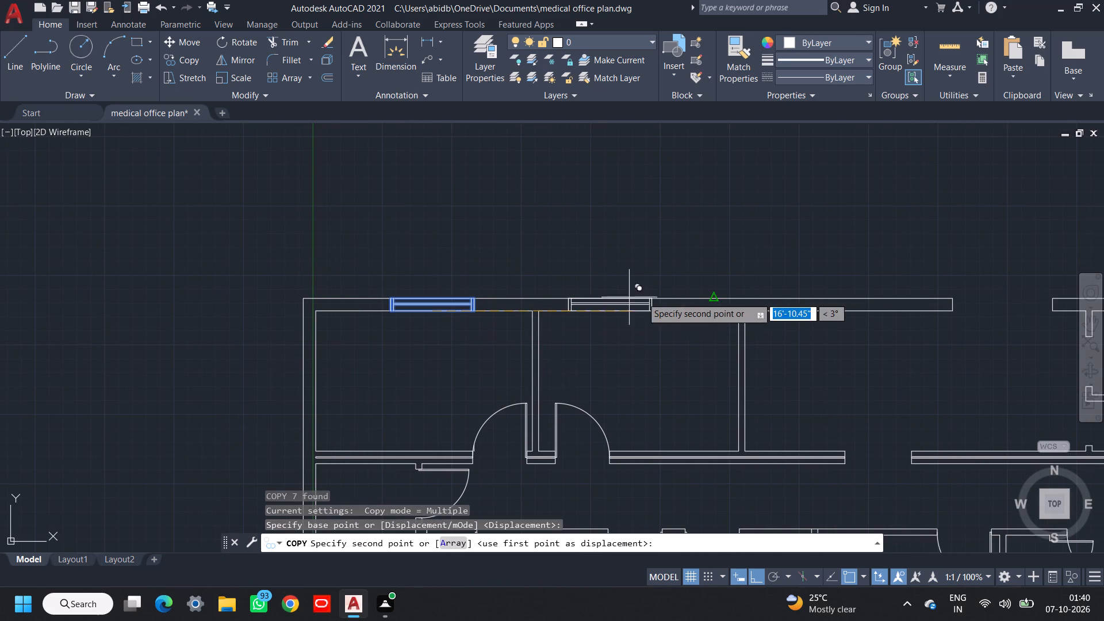
left_click(639, 310)
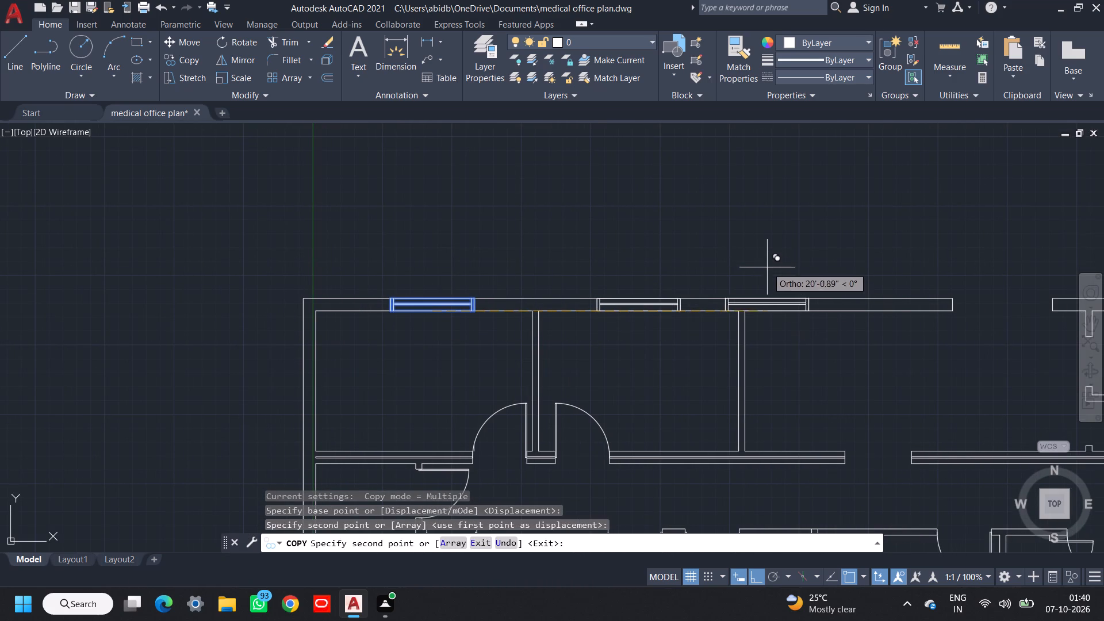
middle_click_drag(807, 282, 632, 315)
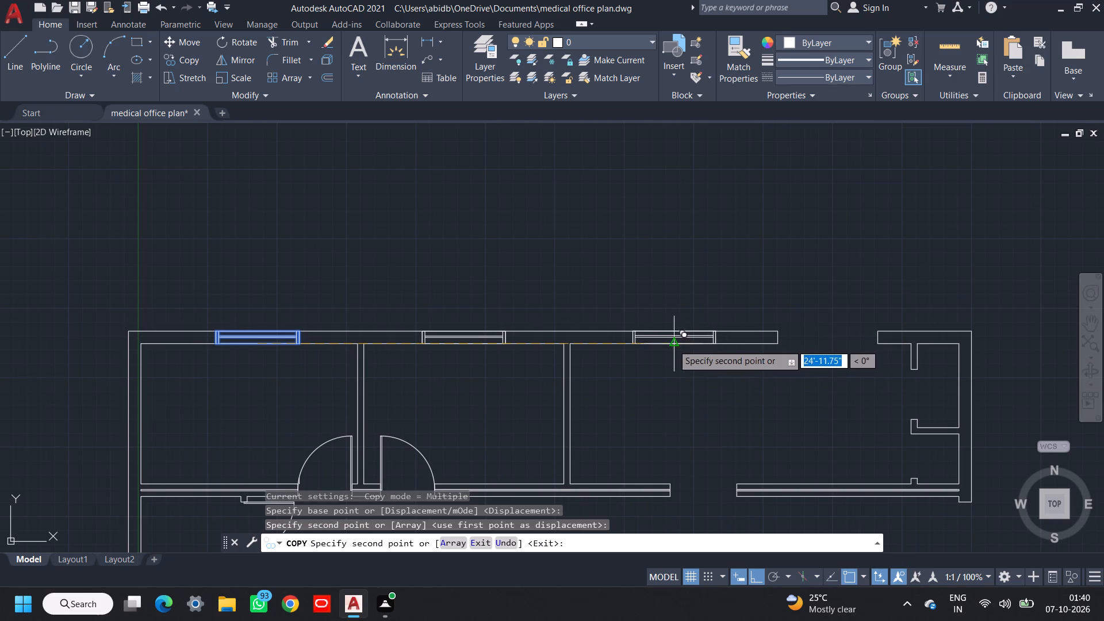
left_click(669, 345)
key("Escape")
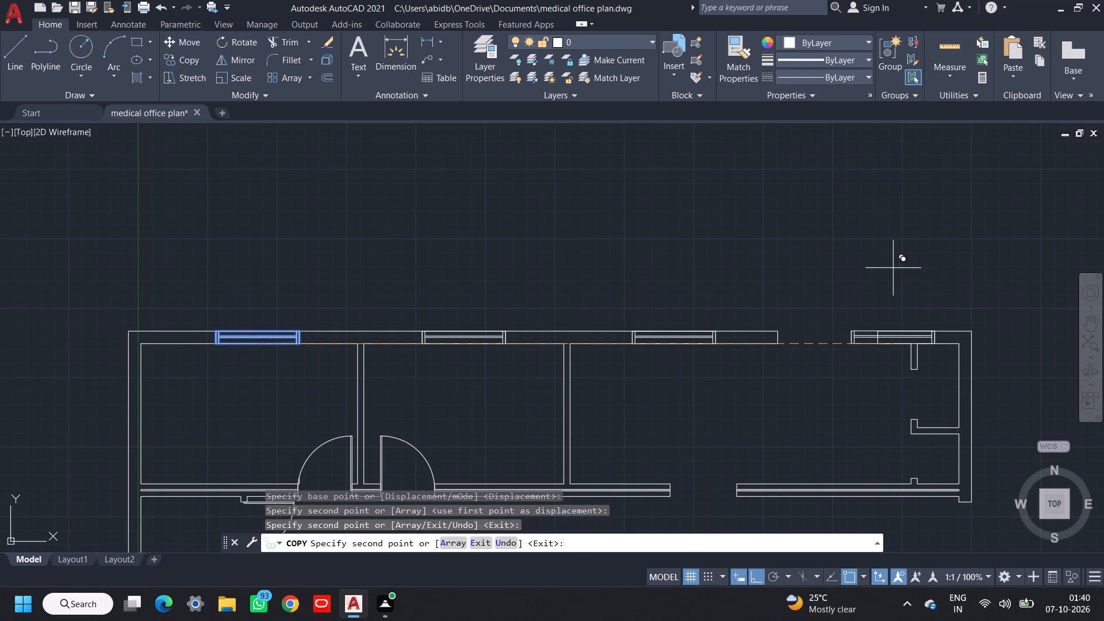
Draw a closed 3' by 1" door leaf downward from the midpoint of the left jamb of the top wall's opening.
middle_click_drag(834, 292, 706, 283)
middle_click_drag(710, 332, 692, 297)
key("l")
key("space")
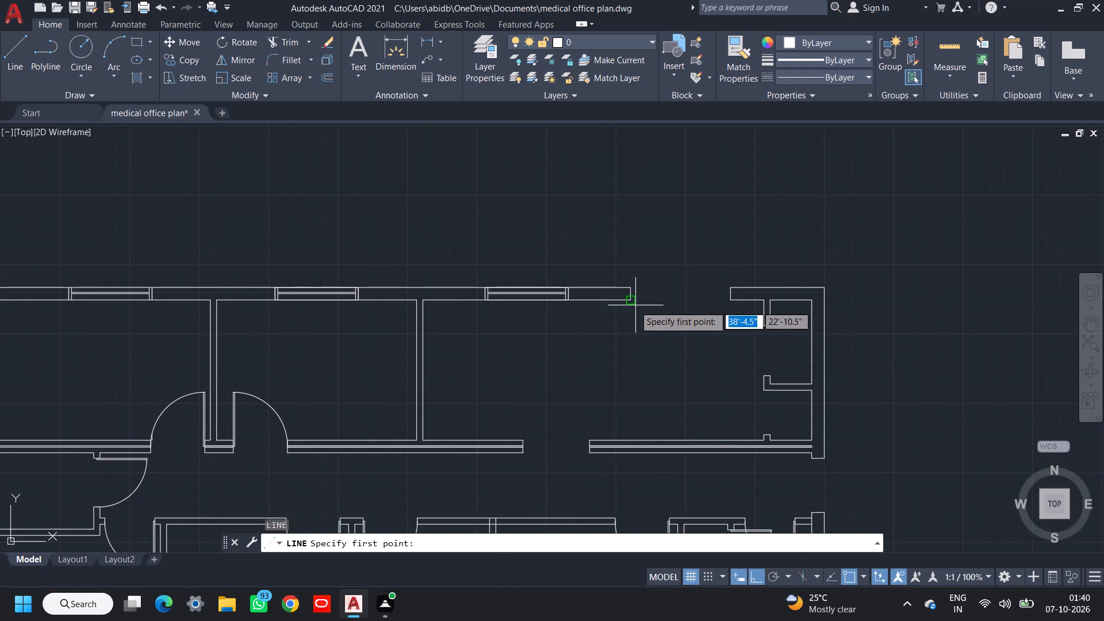
scroll(634, 305, "up", 2)
left_click(626, 277)
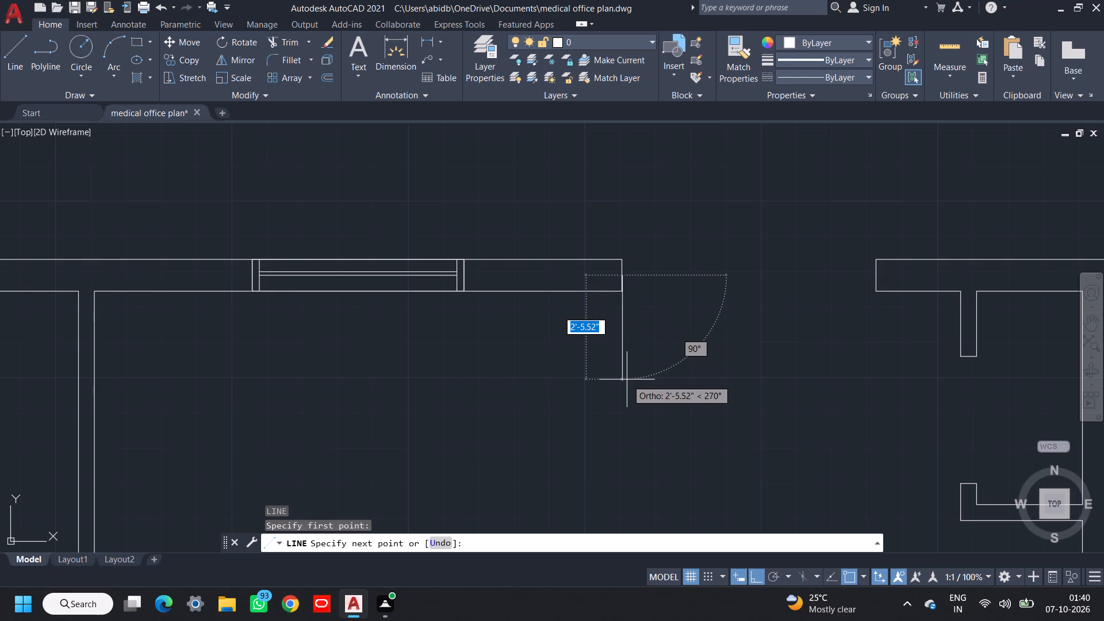
type("2'")
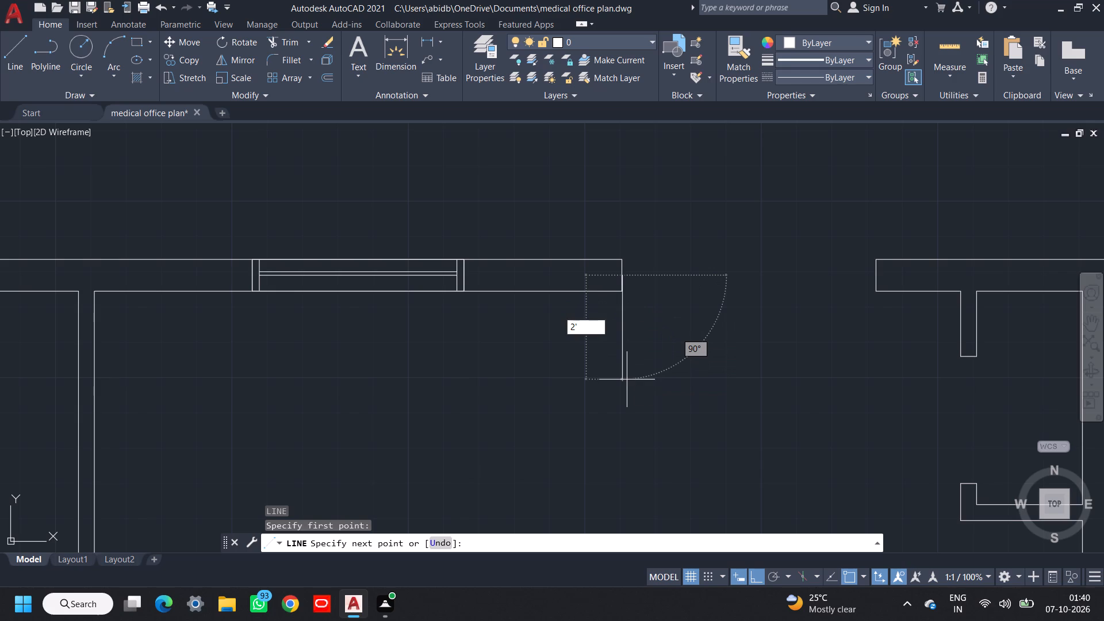
key("BackSpace")
key("BackSpace")
type("3'")
key("Return")
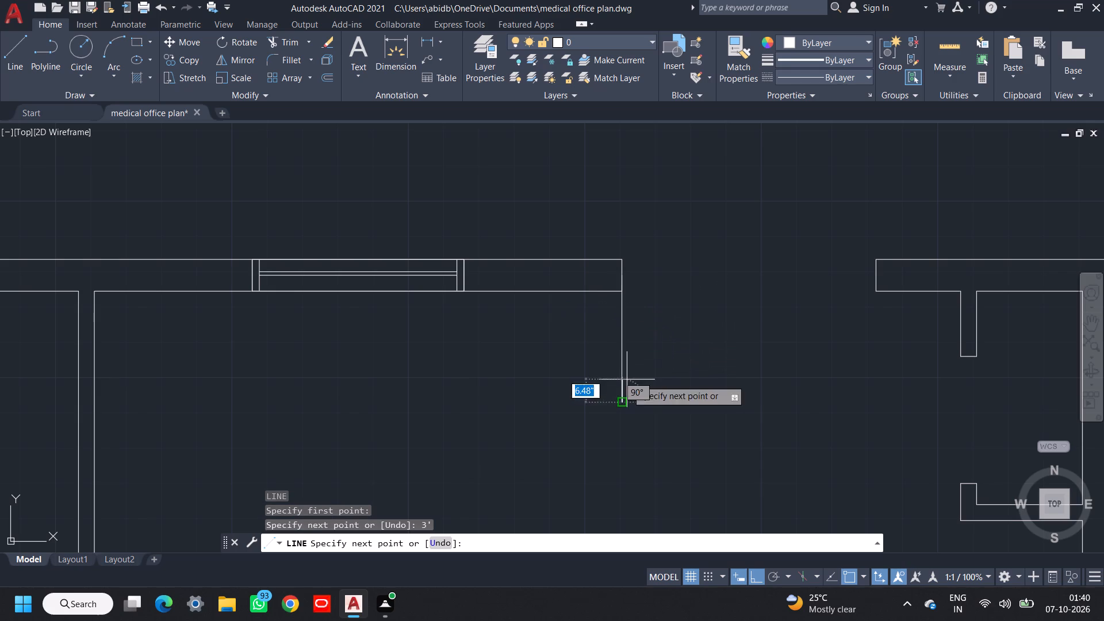
type("1\"")
key("Return")
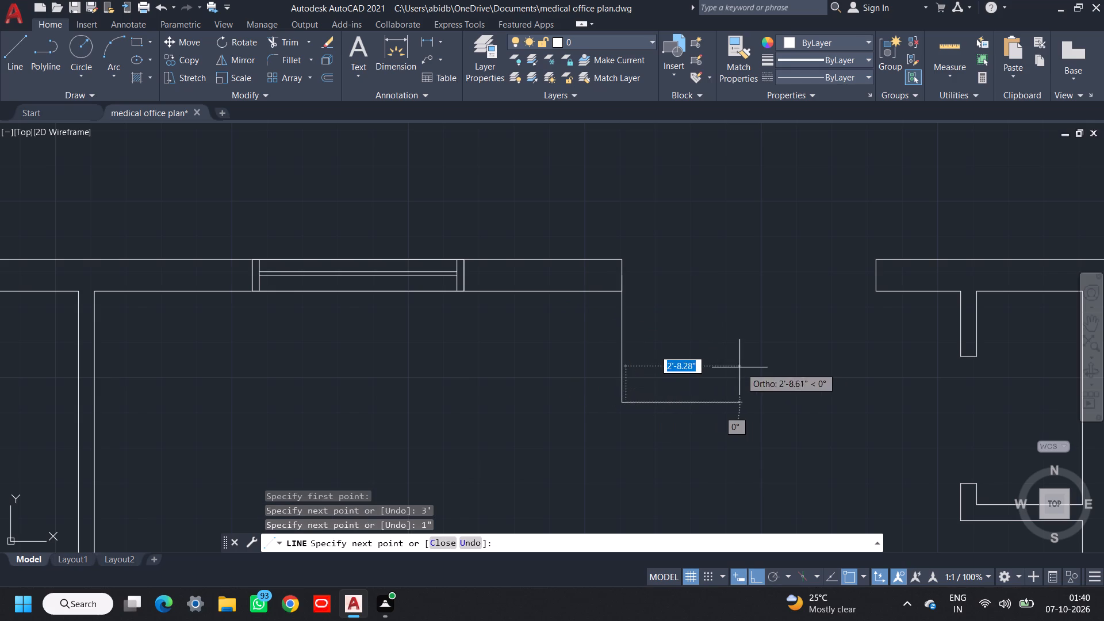
type("3'")
key("Return")
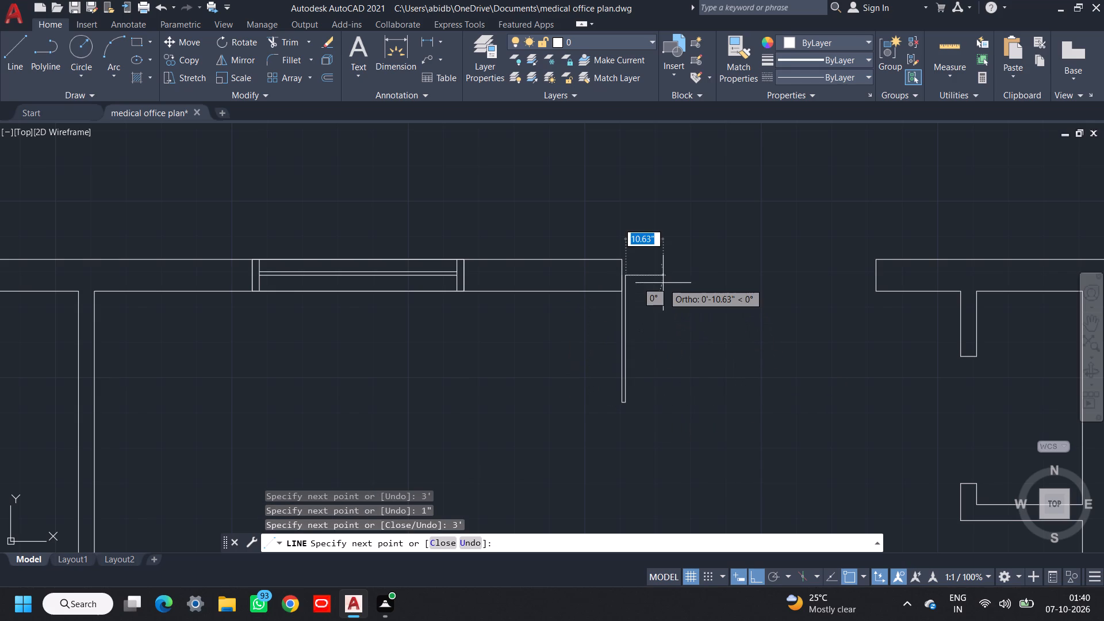
type("c")
key("space")
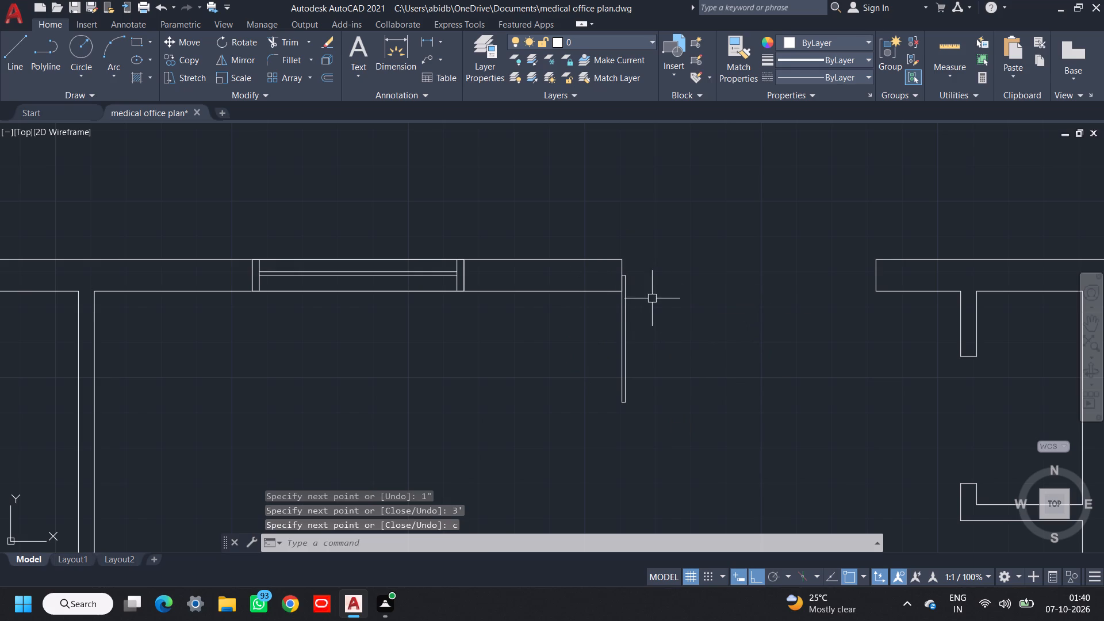
Group the lines of the 3' door leaf at the top wall's opening.
scroll(626, 294, "up", 4)
left_click(626, 162)
left_click(599, 233)
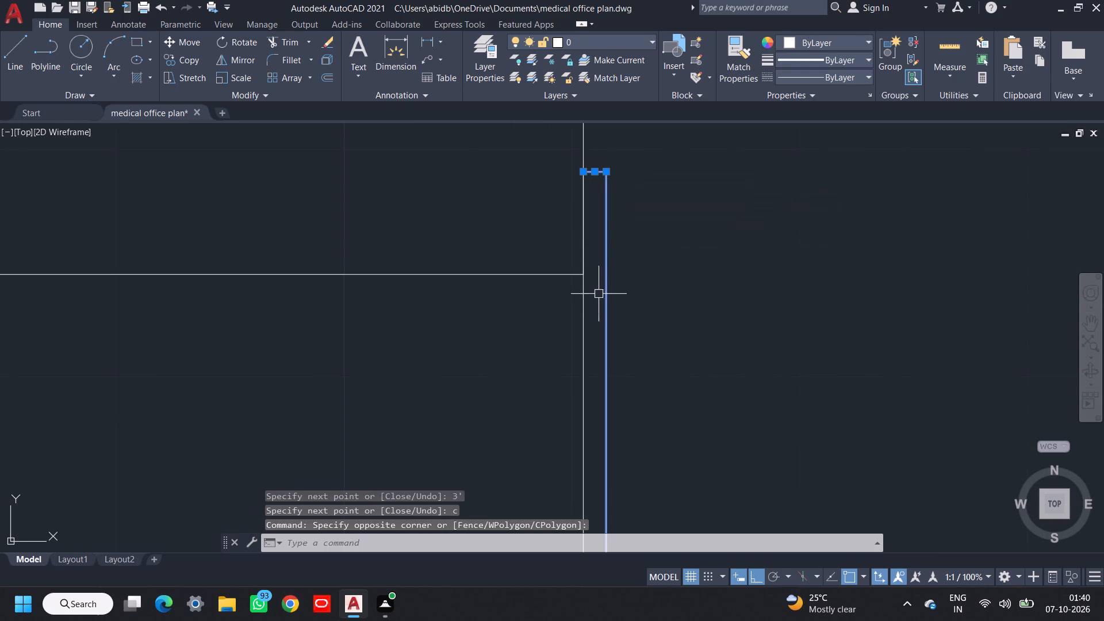
left_click(588, 309)
left_click(551, 348)
scroll(553, 348, "down", 4)
middle_click_drag(559, 342, 589, 242)
scroll(604, 316, "up", 2)
left_click_drag(608, 342, 608, 343)
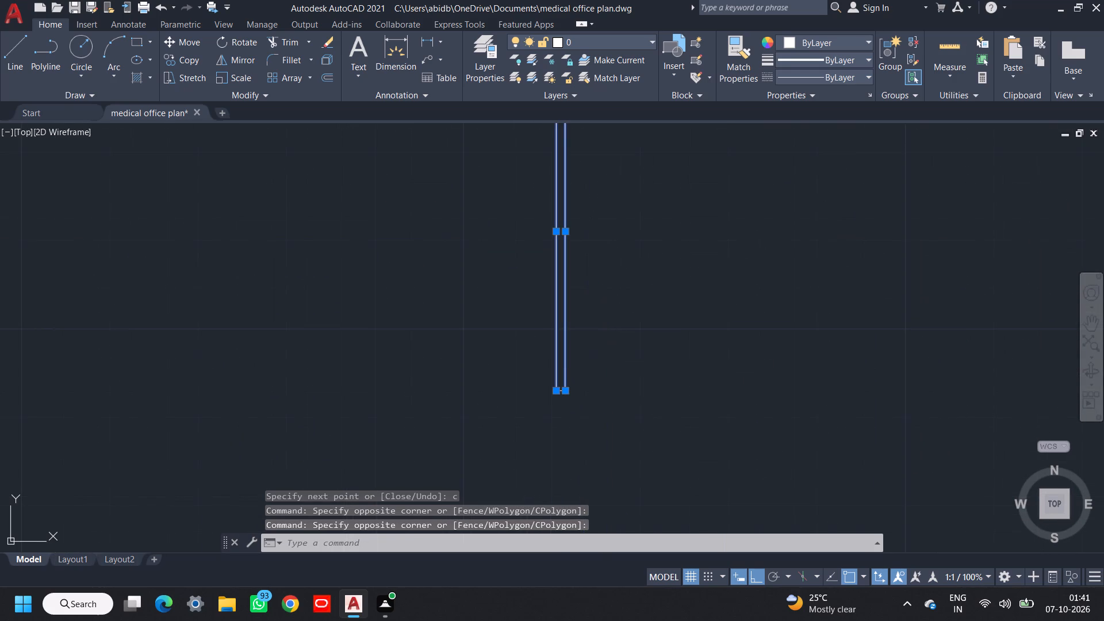
left_click_drag(608, 343, 597, 358)
left_click(526, 411)
scroll(549, 396, "down", 4)
middle_click_drag(579, 355, 565, 366)
scroll(538, 351, "up", 2)
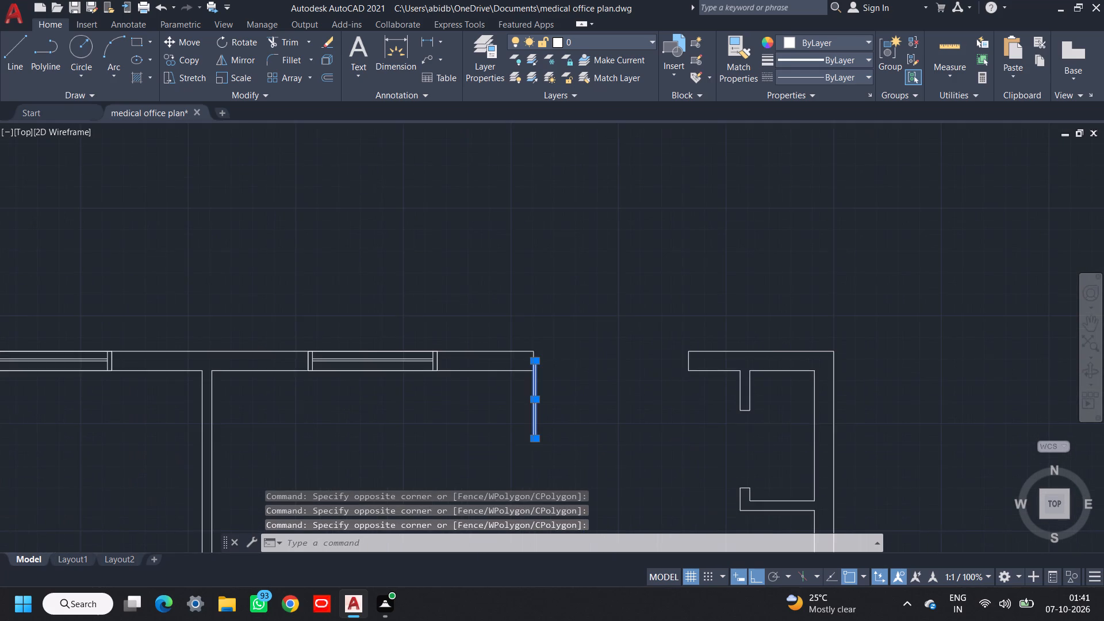
type("g")
key("space")
Draw a horizontal guide line across the top wall's opening between the midpoints of its two jambs.
key("l")
key("space")
scroll(530, 342, "up", 2)
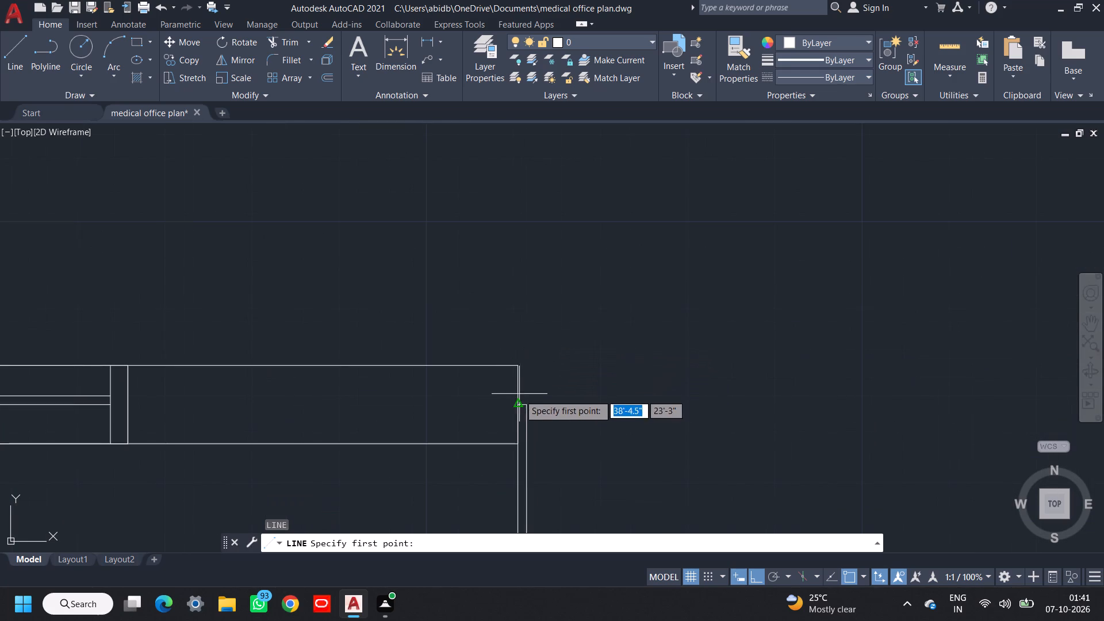
left_click(519, 402)
middle_click_drag(719, 376, 455, 358)
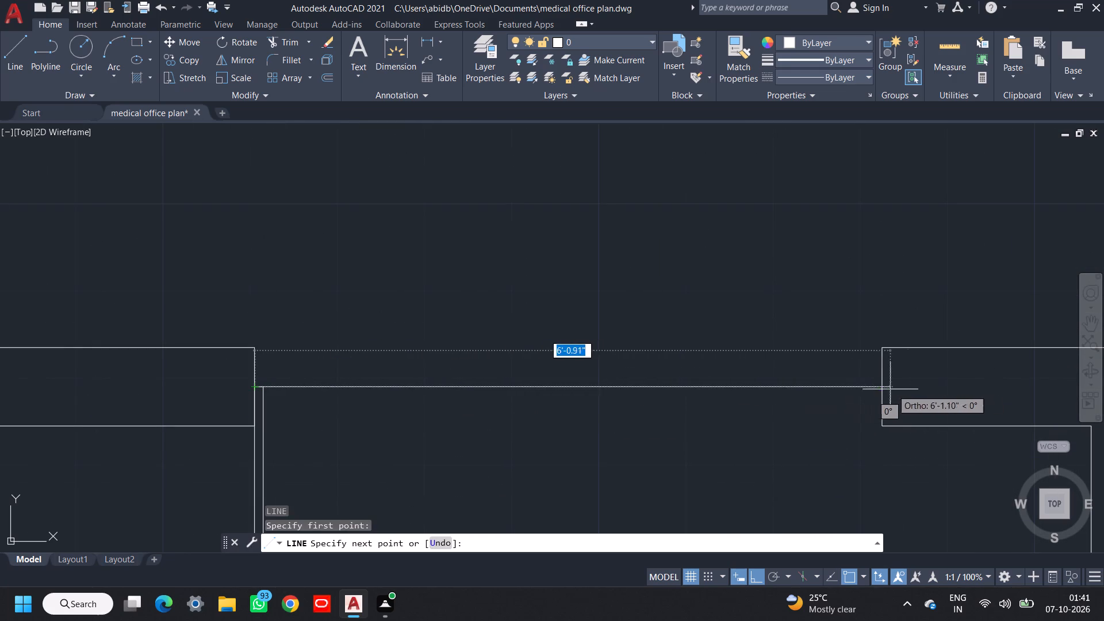
left_click(885, 388)
scroll(795, 411, "down", 2)
middle_click_drag(793, 411, 755, 362)
key("Escape")
middle_click_drag(638, 421, 638, 381)
key("z")
key("space")
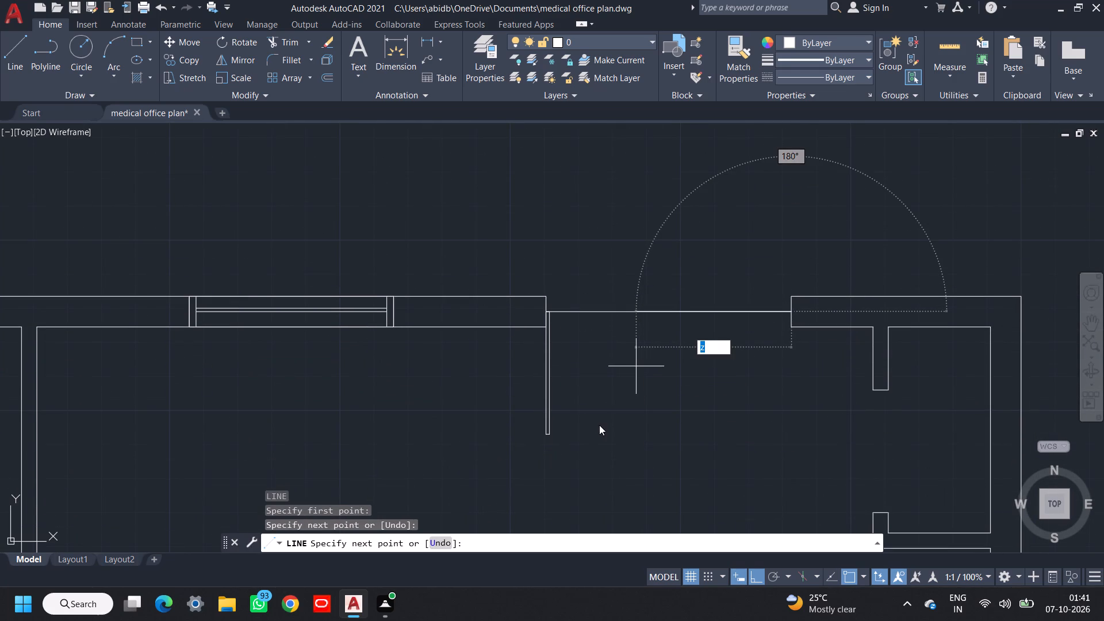
key("Escape")
key("Escape")
Draw the door swing as a three-point arc through the leaf's two bottom corners, ending at the guide line's midpoint.
middle_click_drag(638, 365, 631, 311)
type("a")
key("space")
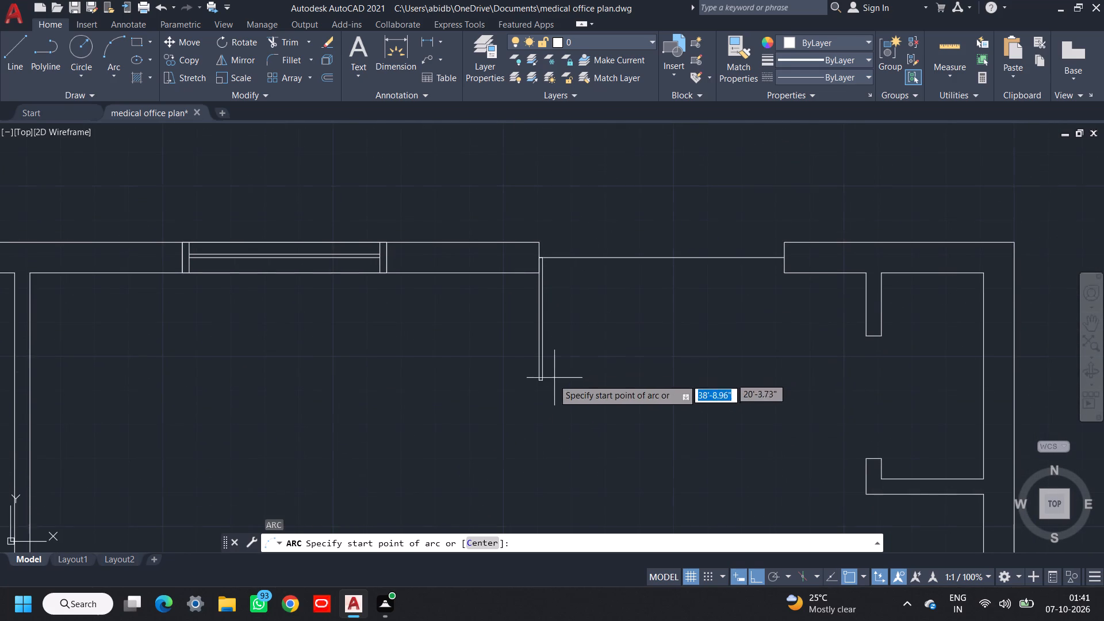
scroll(552, 380, "up", 3)
left_click(490, 378)
left_click(508, 378)
scroll(652, 316, "down", 3)
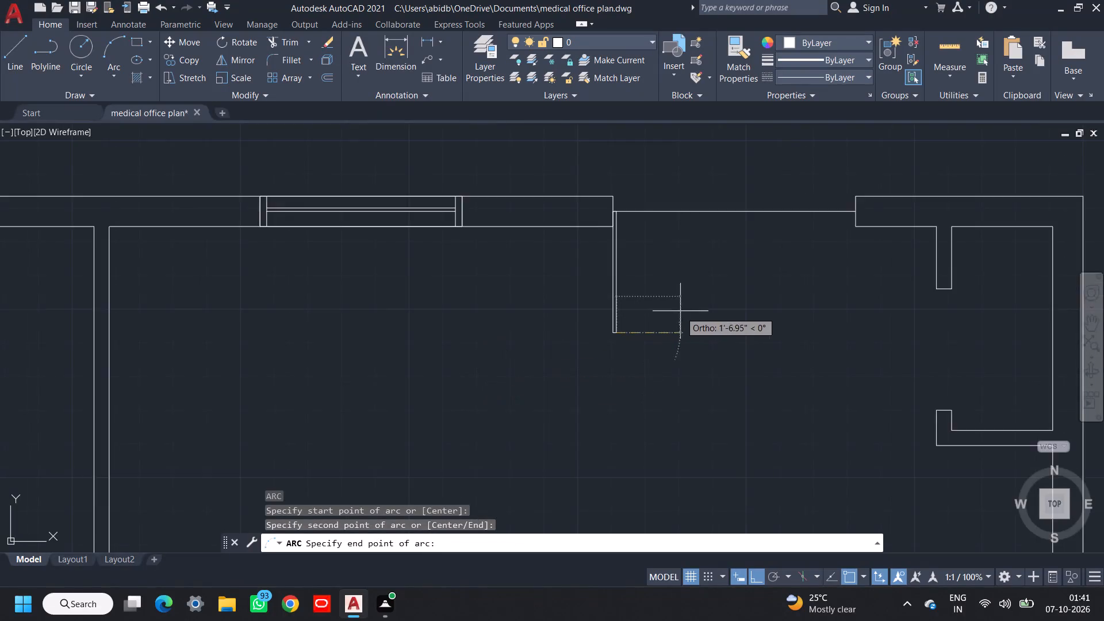
middle_click_drag(680, 312, 637, 394)
left_click(691, 296)
middle_click_drag(702, 330, 698, 303)
key("Escape")
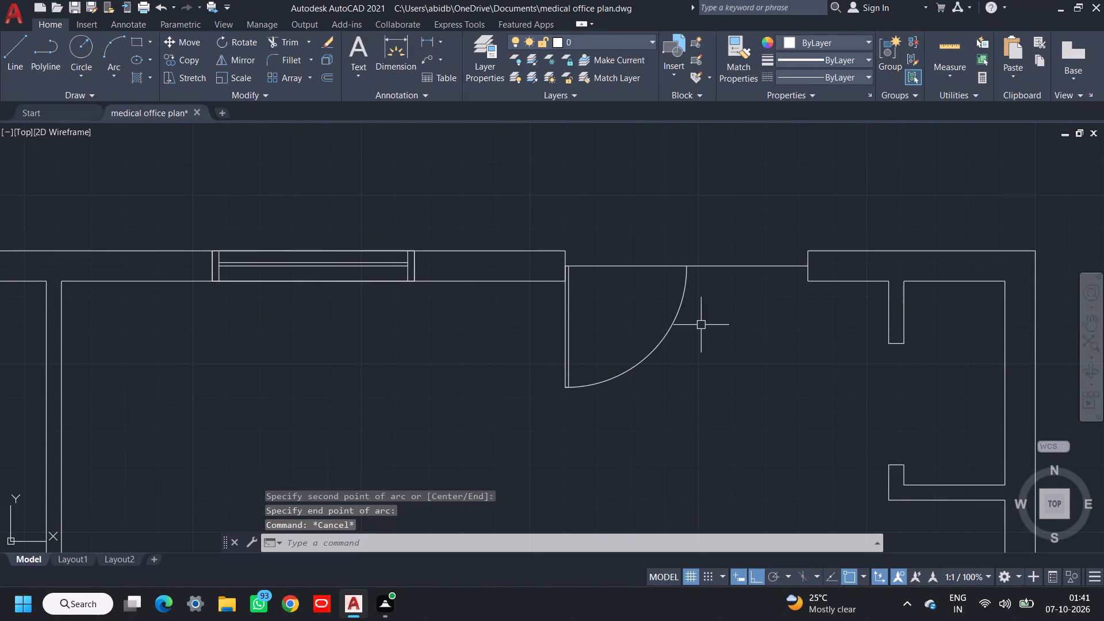
Group the swing arc with the 3' door leaf.
left_click_drag(703, 329, 697, 329)
left_click(531, 392)
type("g")
key("space")
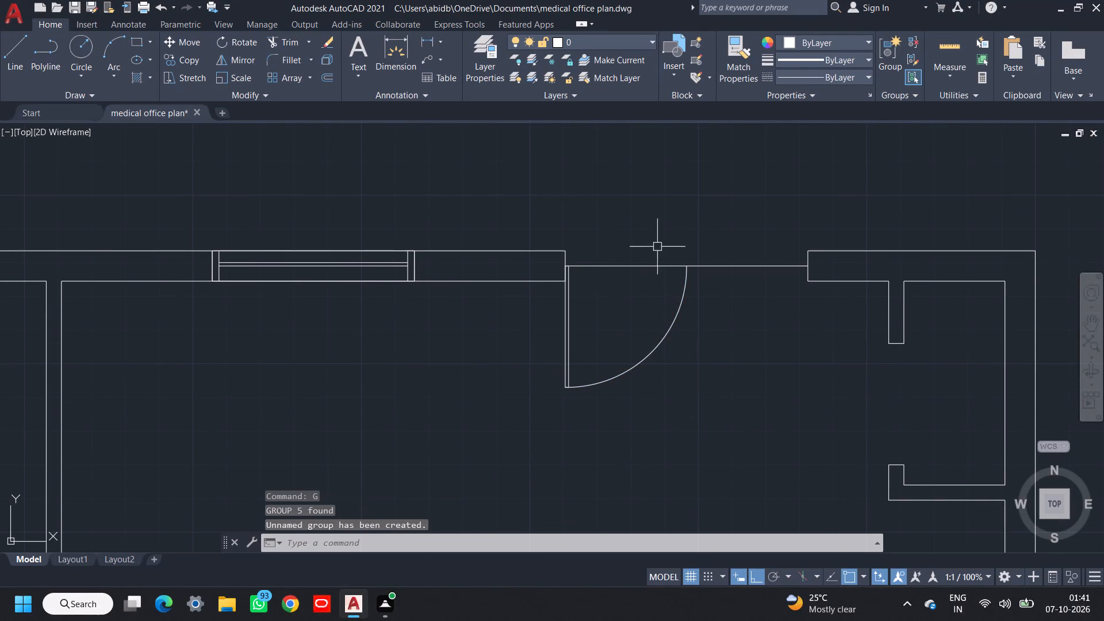
Erase the horizontal guide line across the top wall's opening.
left_click_drag(657, 246, 656, 255)
left_click(638, 298)
key("Delete")
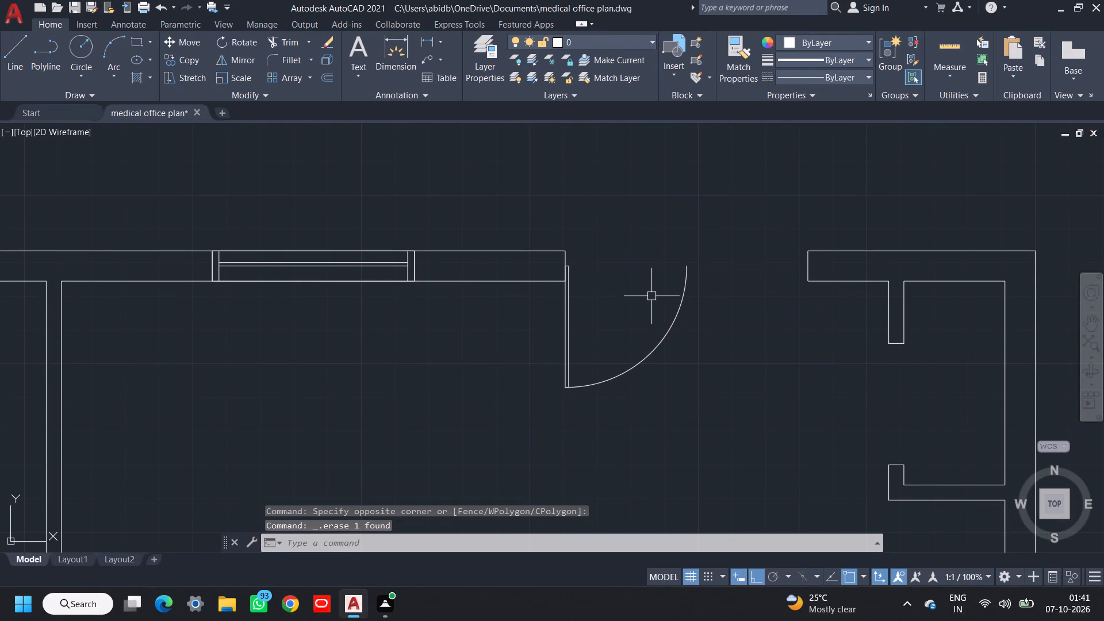
Mirror the grouped door about a vertical line through the arc's upper end, keeping the original, to form a double door.
left_click(681, 314)
middle_click_drag(681, 314, 653, 319)
key("m")
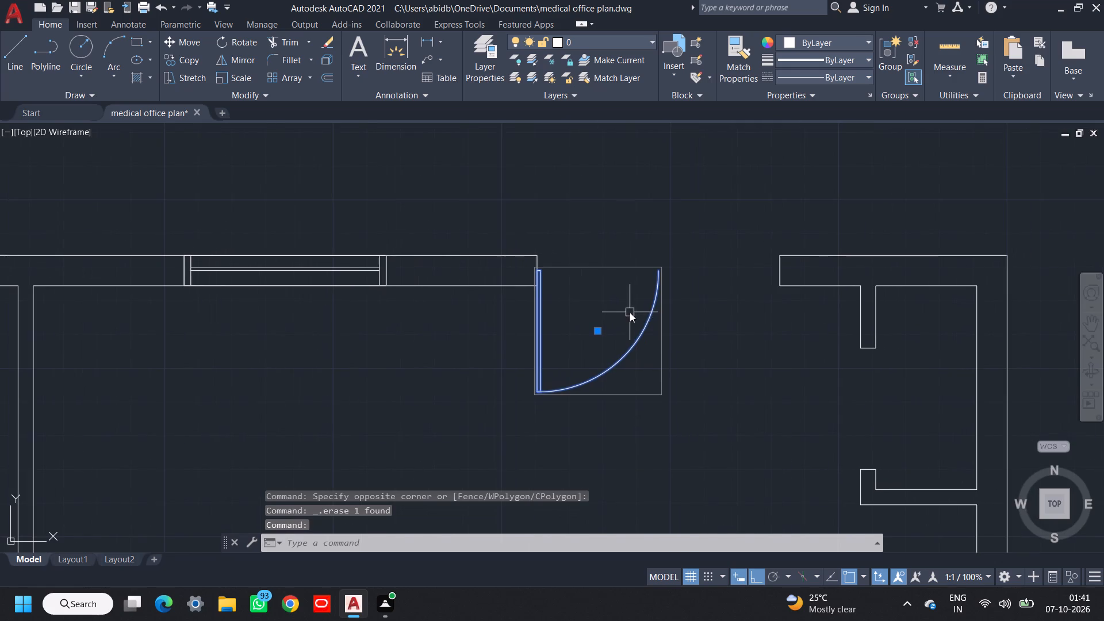
key("i")
key("space")
left_click(661, 271)
left_click(664, 389)
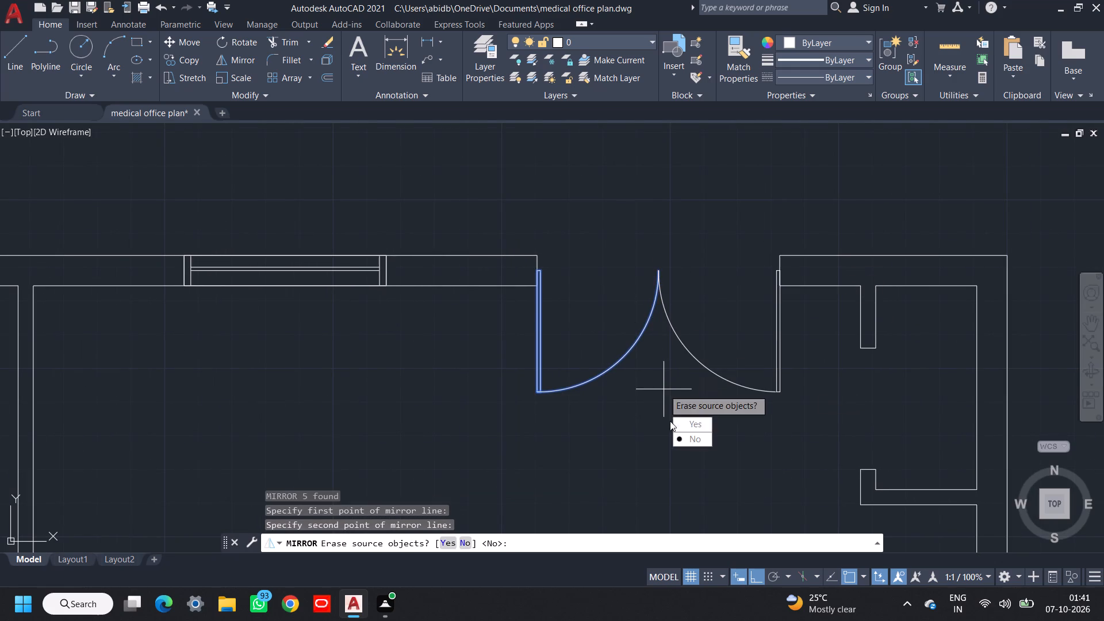
left_click_drag(683, 443, 664, 389)
Draw a closed 2'8" by 1" door leaf projecting horizontally from the midpoint of the lower closet opening's bottom wall stub.
scroll(661, 388, "down", 2)
middle_click_drag(654, 384, 605, 291)
middle_click_drag(730, 327, 710, 309)
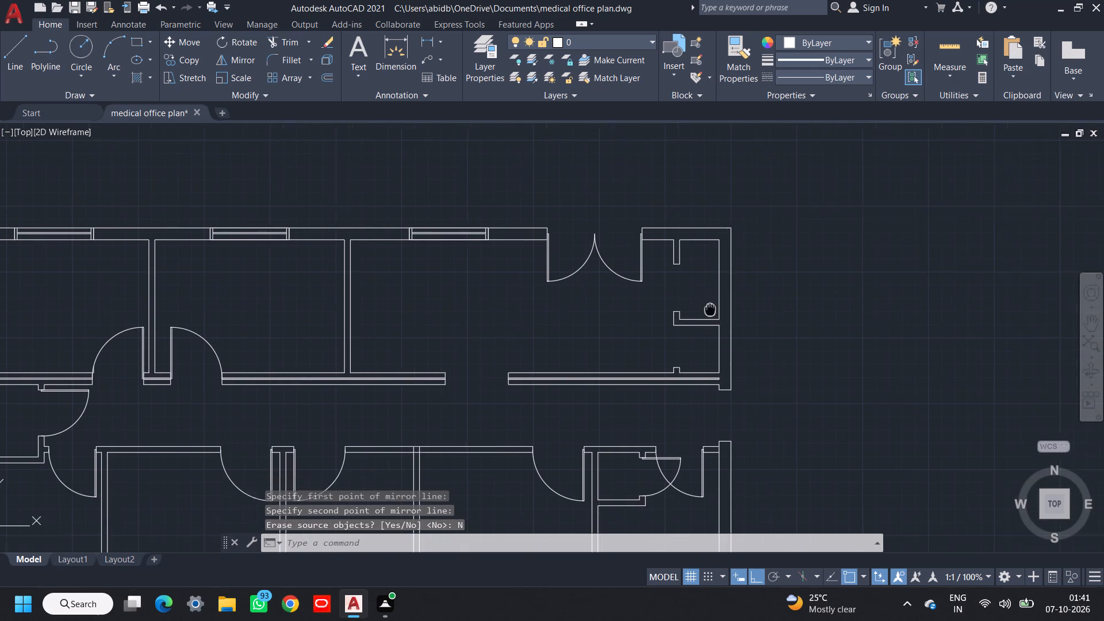
middle_click_drag(710, 309, 700, 300)
middle_click_drag(780, 316, 761, 295)
key("l")
key("space")
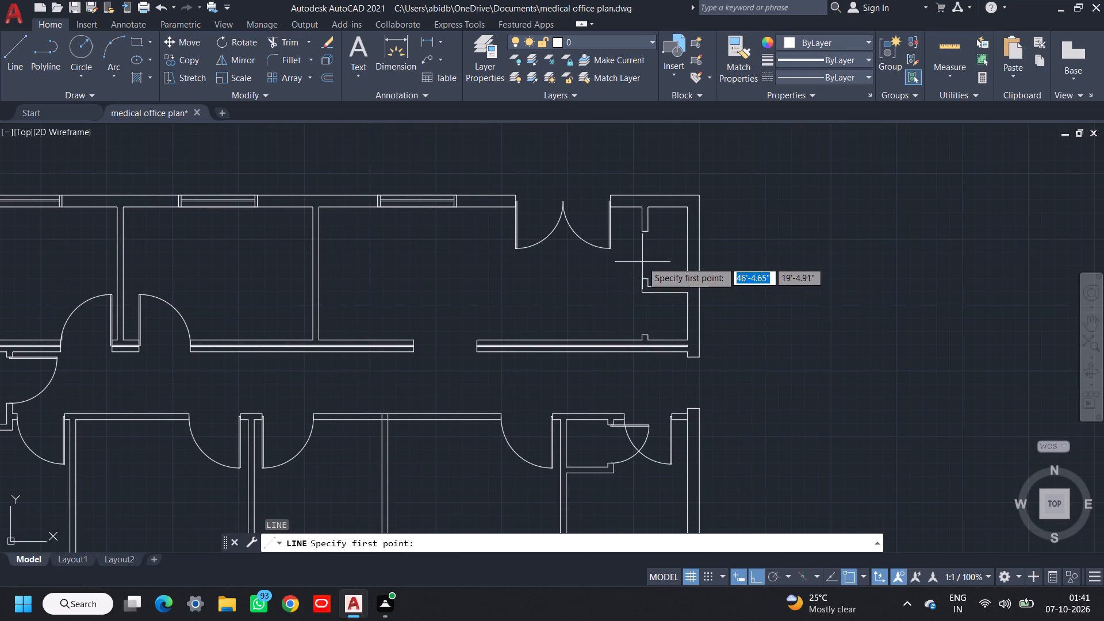
scroll(651, 340, "up", 2)
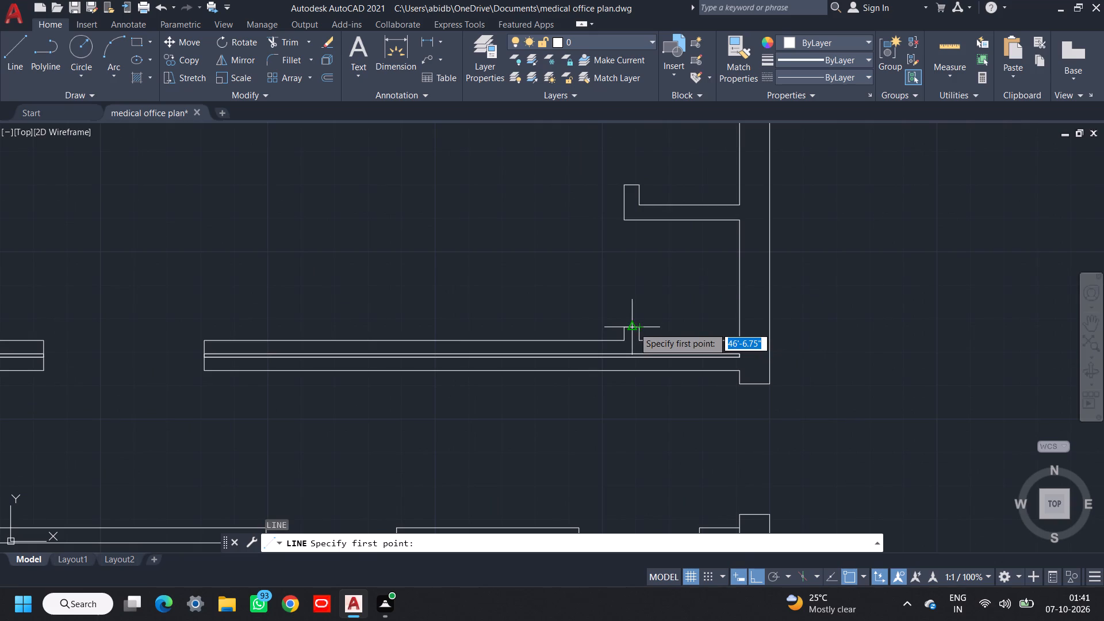
left_click(632, 327)
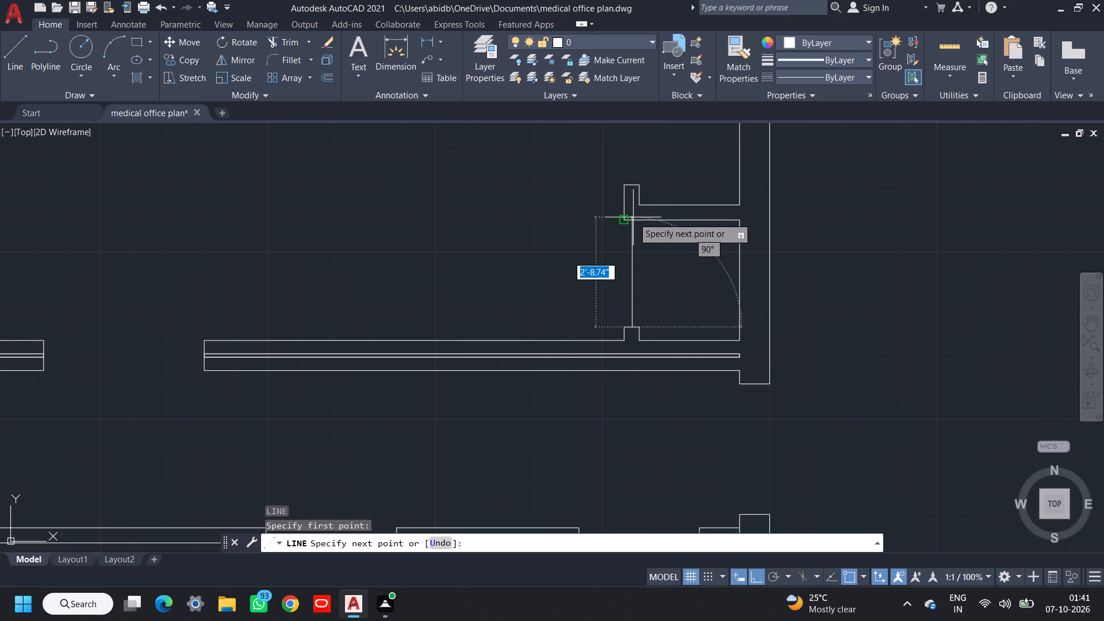
scroll(628, 223, "up", 2)
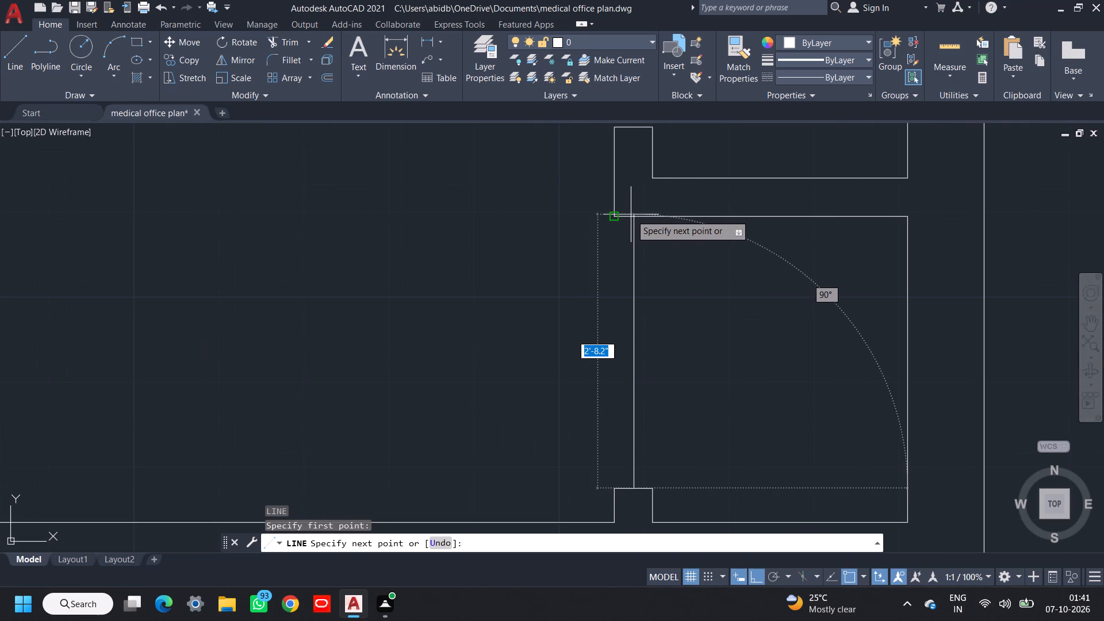
scroll(577, 286, "down", 1)
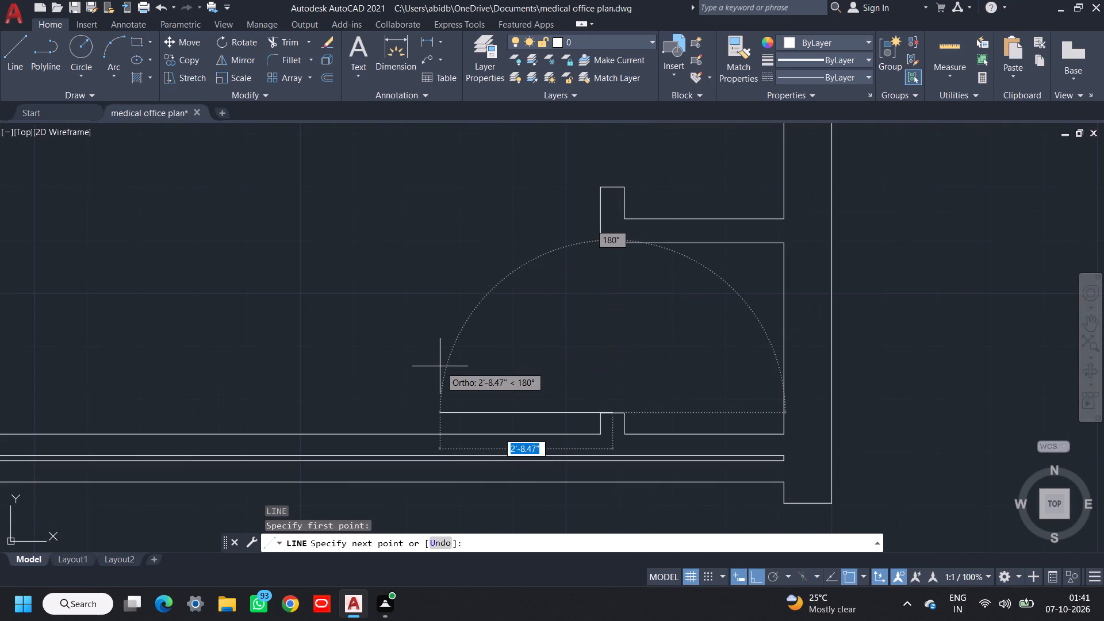
type("2'8\"")
key("Return")
type("1\"")
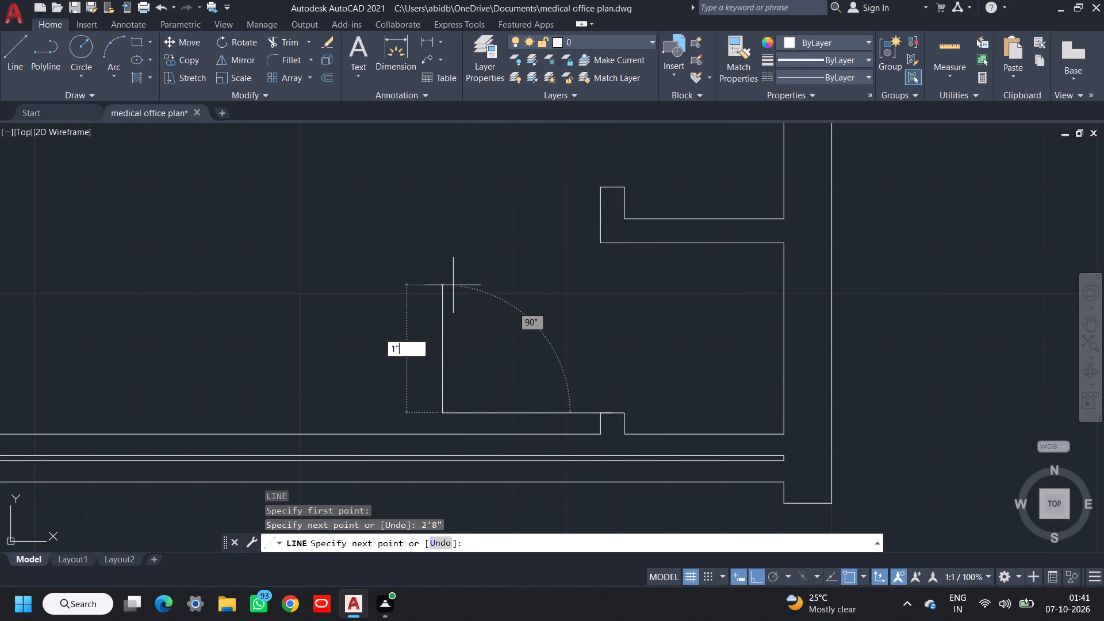
key("Return")
type("2'8'")
key("Return")
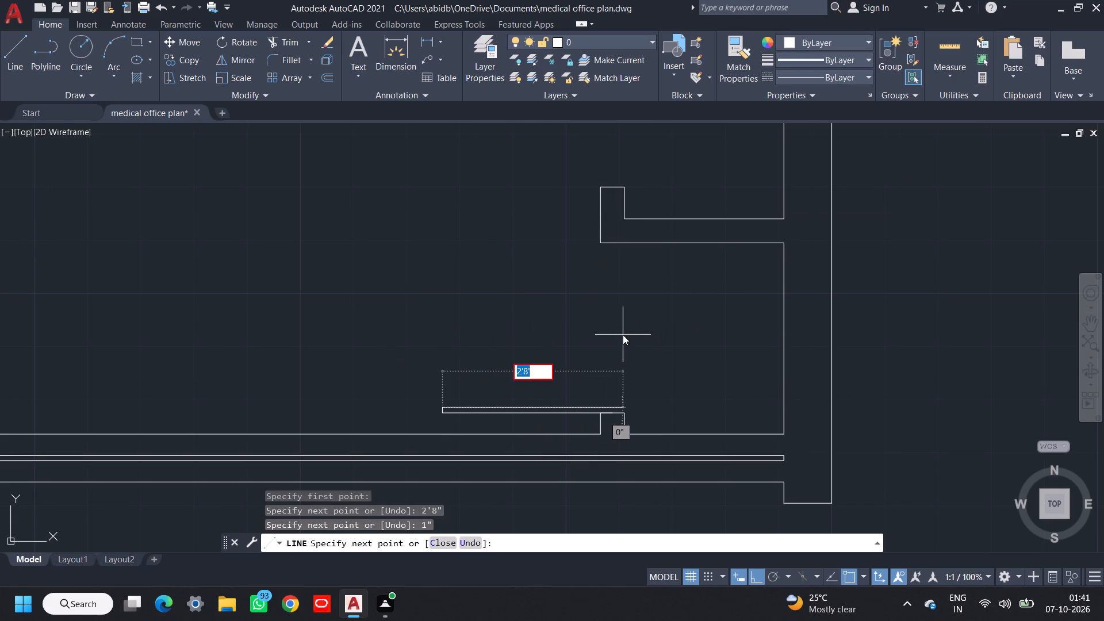
type("2'")
type("8\"")
key("Return")
type("c")
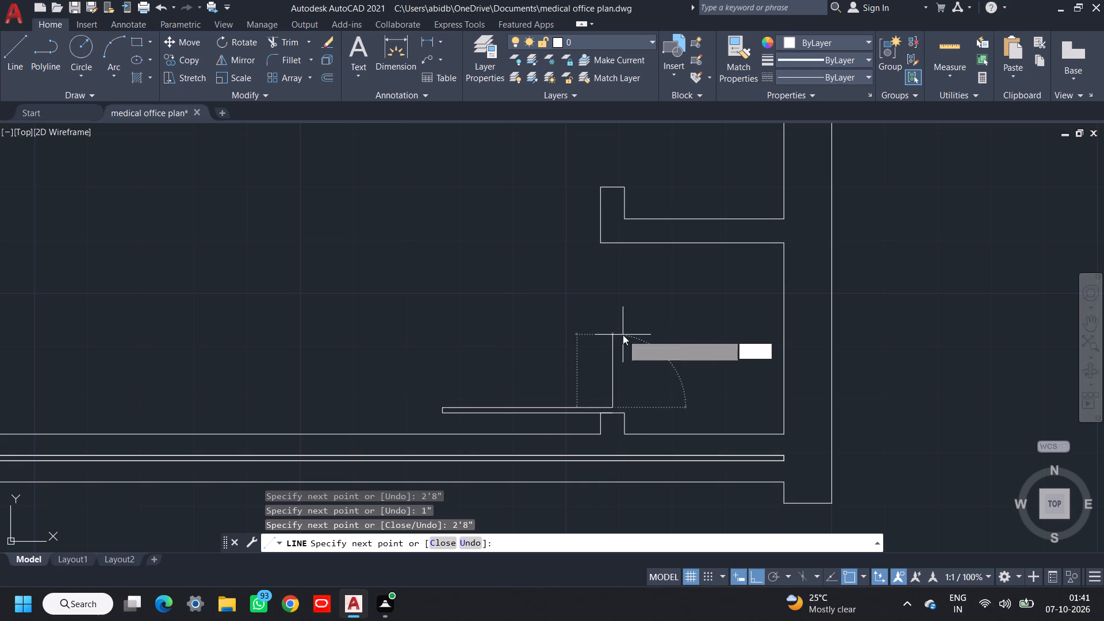
key("space")
left_click(439, 389)
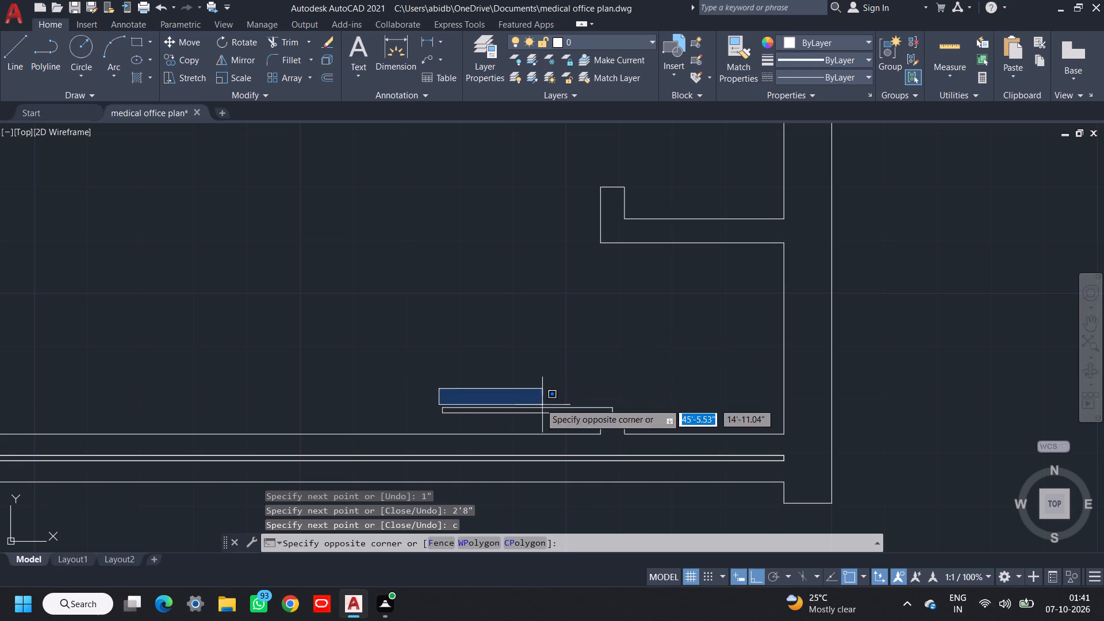
key("Escape")
Draw the closet door swing as a three-point arc through the leaf's two free-end corners, ending at the partition corner above the opening.
type("a")
key("space")
scroll(453, 430, "up", 1)
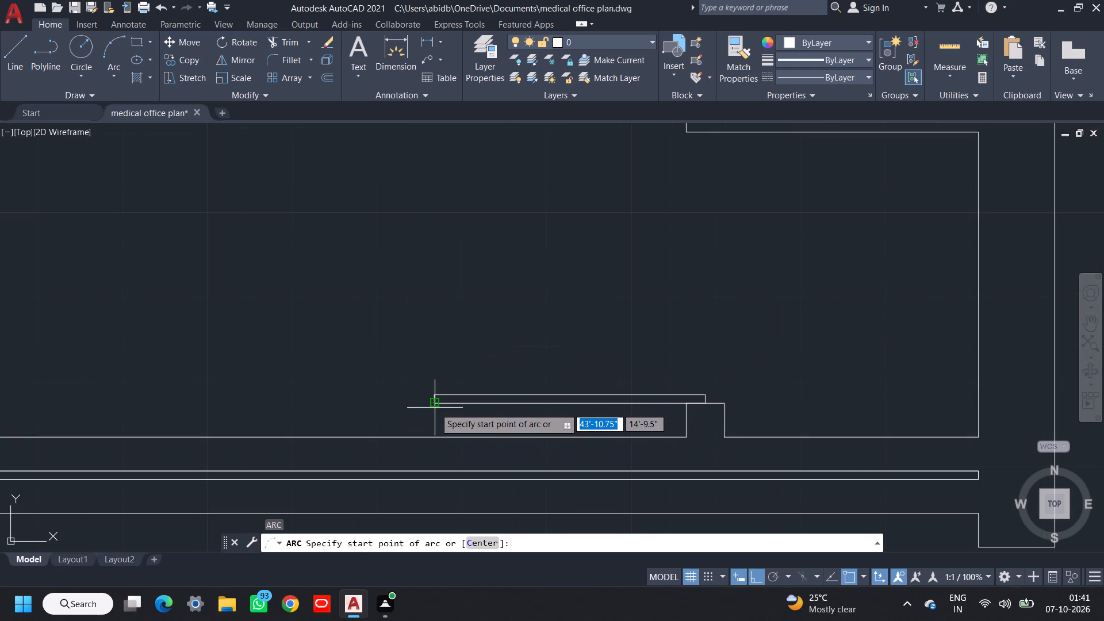
left_click(436, 407)
left_click(436, 393)
middle_click_drag(666, 280, 629, 371)
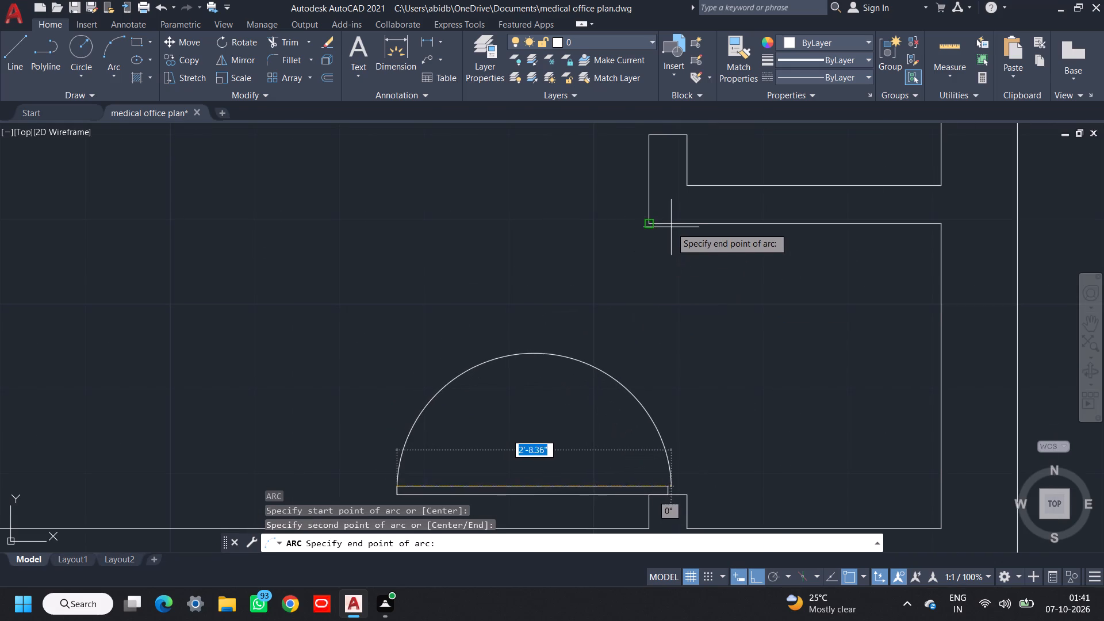
scroll(671, 227, "up", 3)
left_click(581, 214)
Group the swing arc with the 2'8" closet door leaf.
scroll(608, 228, "down", 4)
middle_click_drag(649, 251, 672, 214)
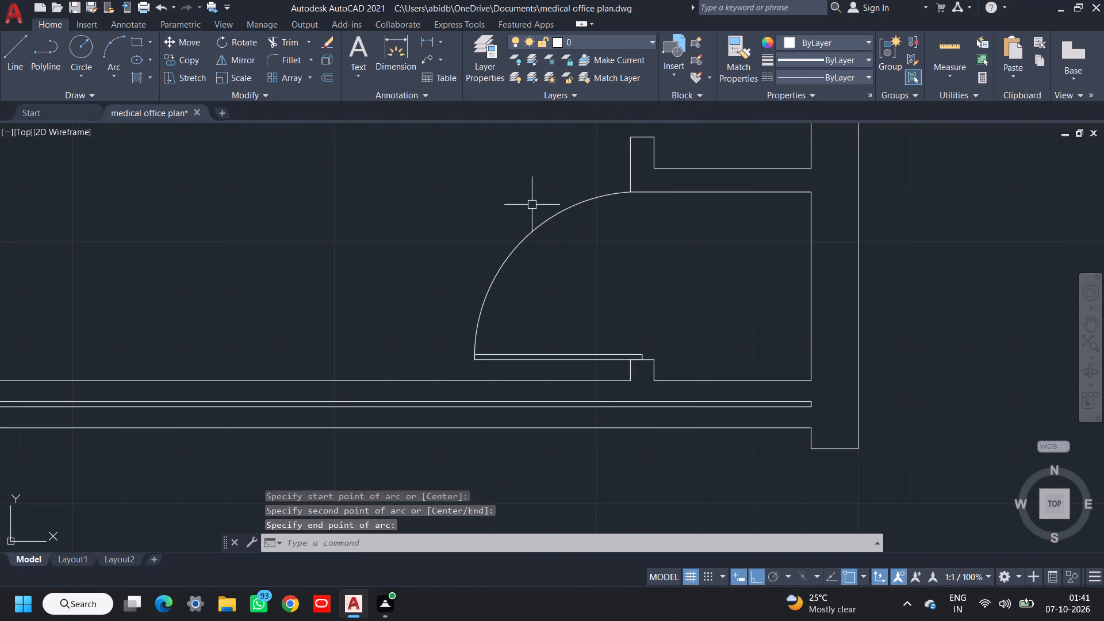
left_click(531, 201)
left_click(444, 366)
scroll(654, 348, "up", 3)
left_click_drag(651, 347, 645, 350)
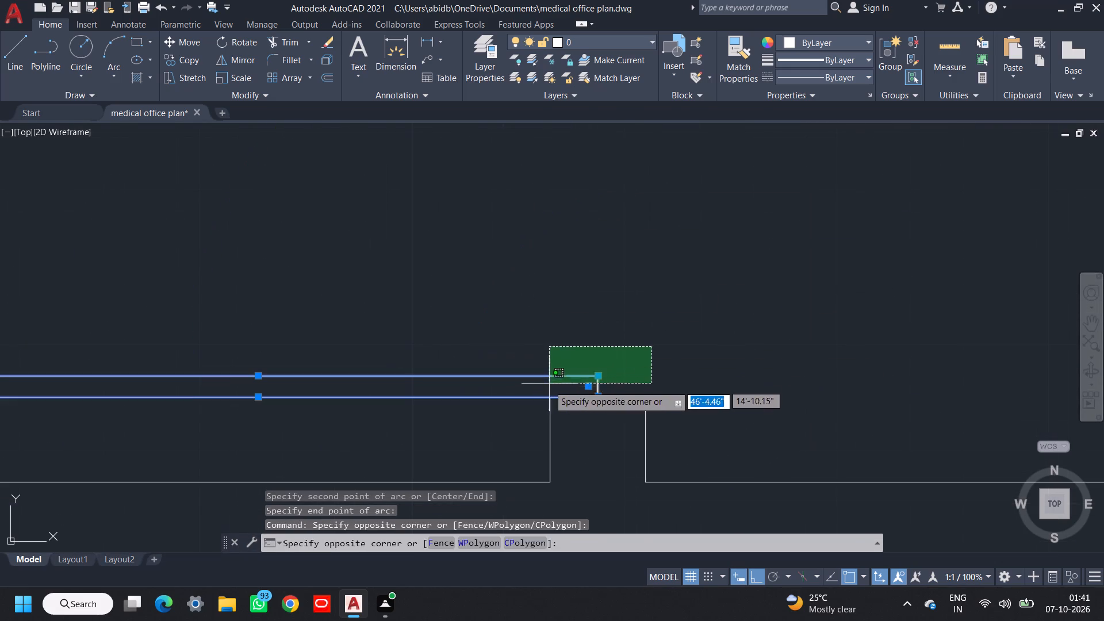
left_click(548, 386)
type("g")
key("space")
With ortho off, draw a slanted line about 3'-1.5" long at about 110° from the midpoint of the upper closet opening's top wall stub.
scroll(612, 370, "down", 3)
middle_click_drag(611, 362, 595, 416)
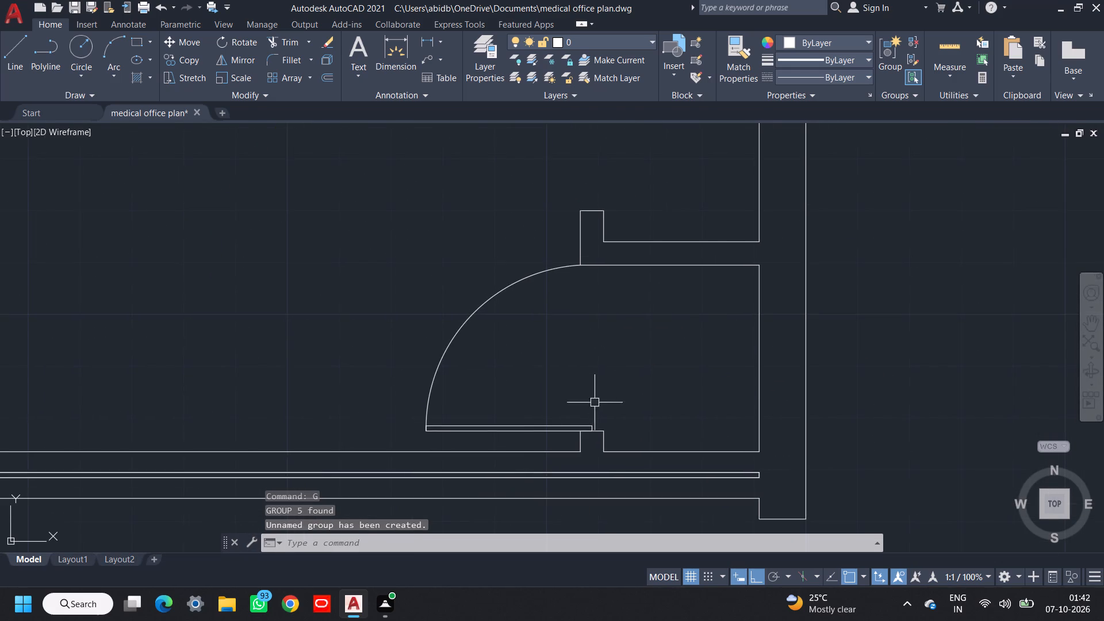
scroll(586, 295, "down", 2)
middle_click_drag(591, 309, 604, 361)
key("l")
key("space")
scroll(604, 267, "up", 2)
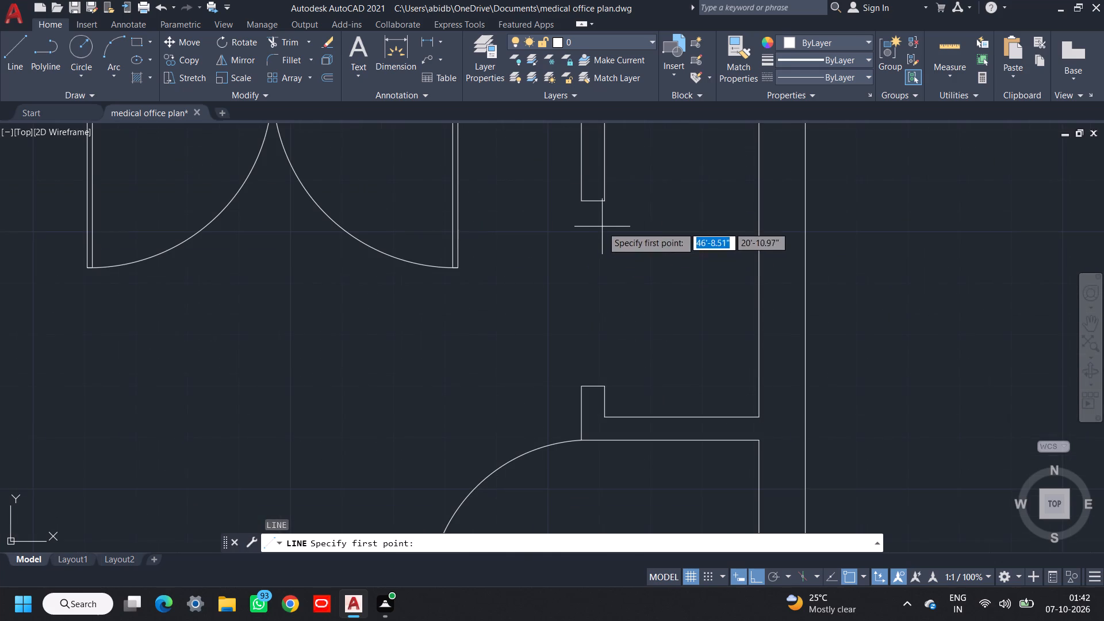
left_click(595, 202)
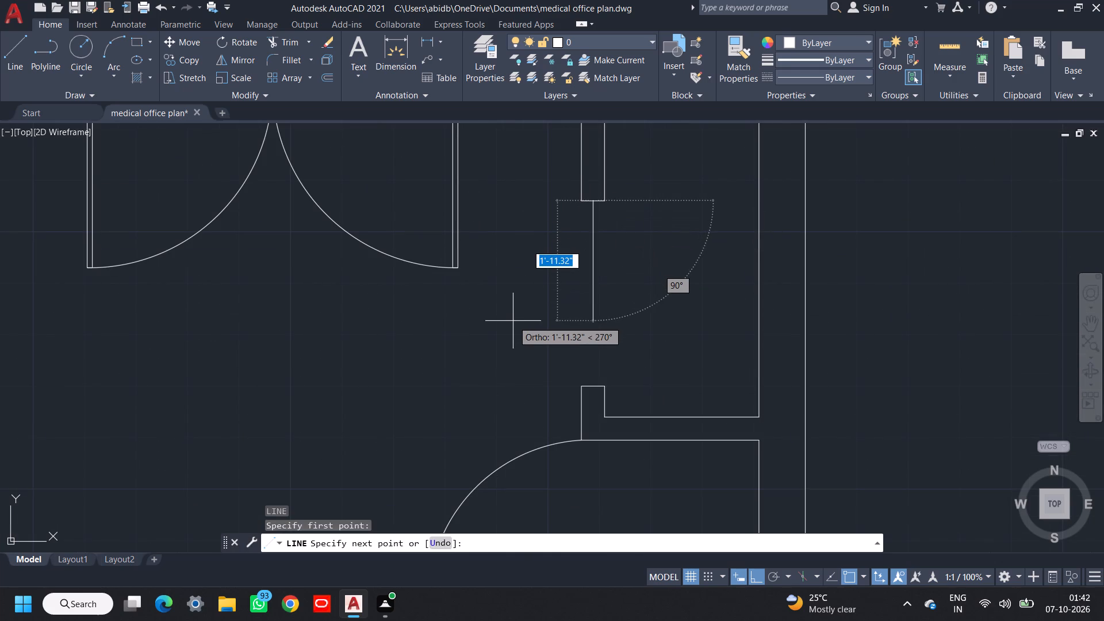
key("F8")
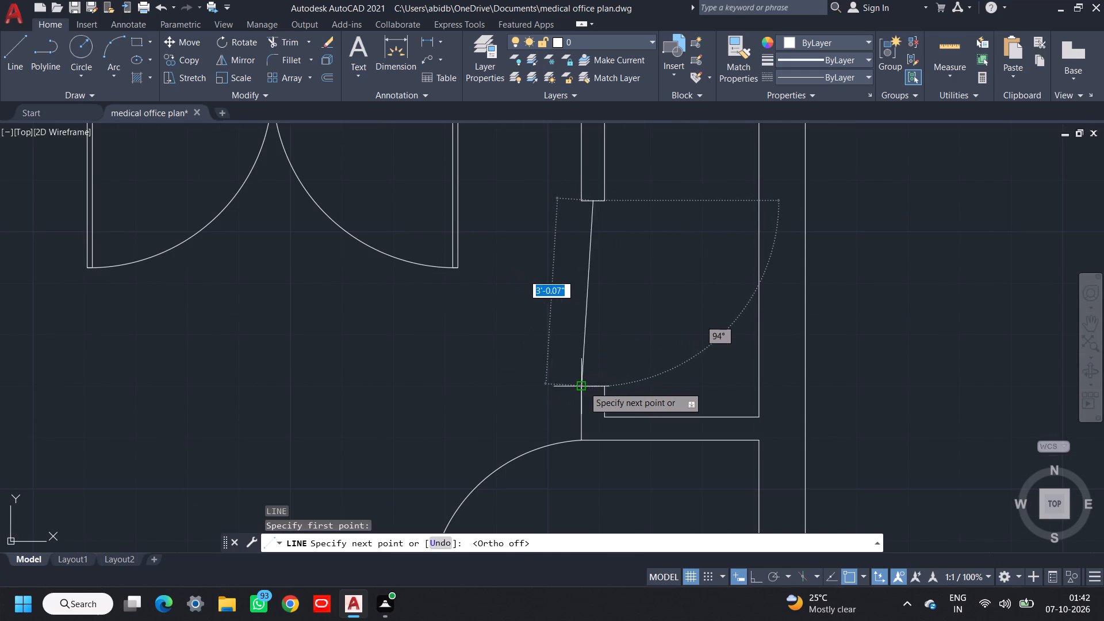
left_click(526, 381)
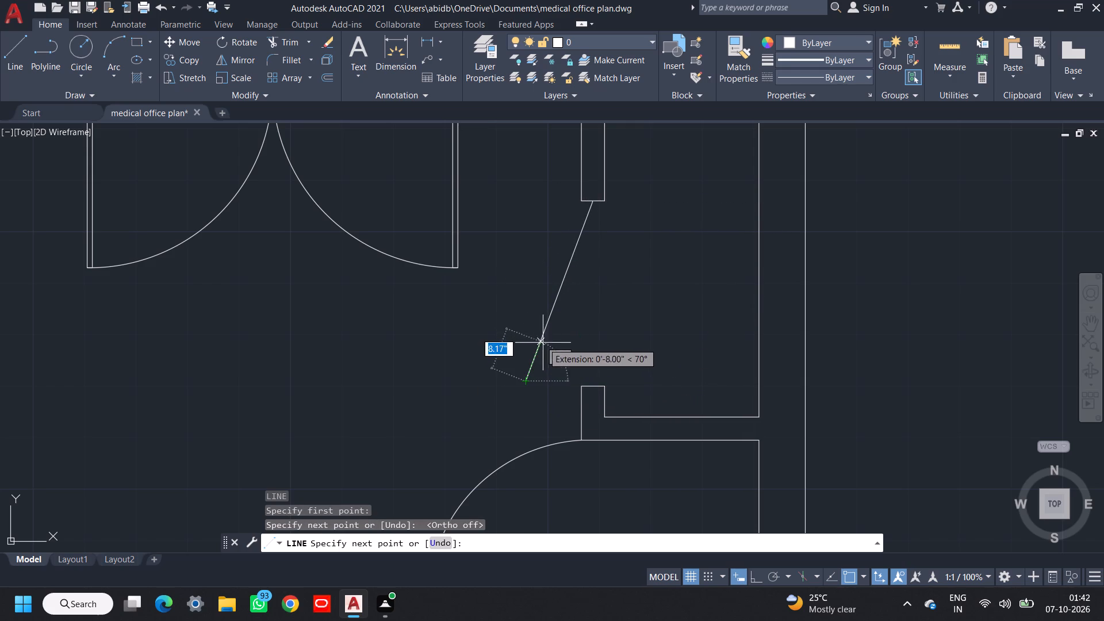
key("Escape")
Offset the slanted door line 1" toward the closet.
left_click(550, 319)
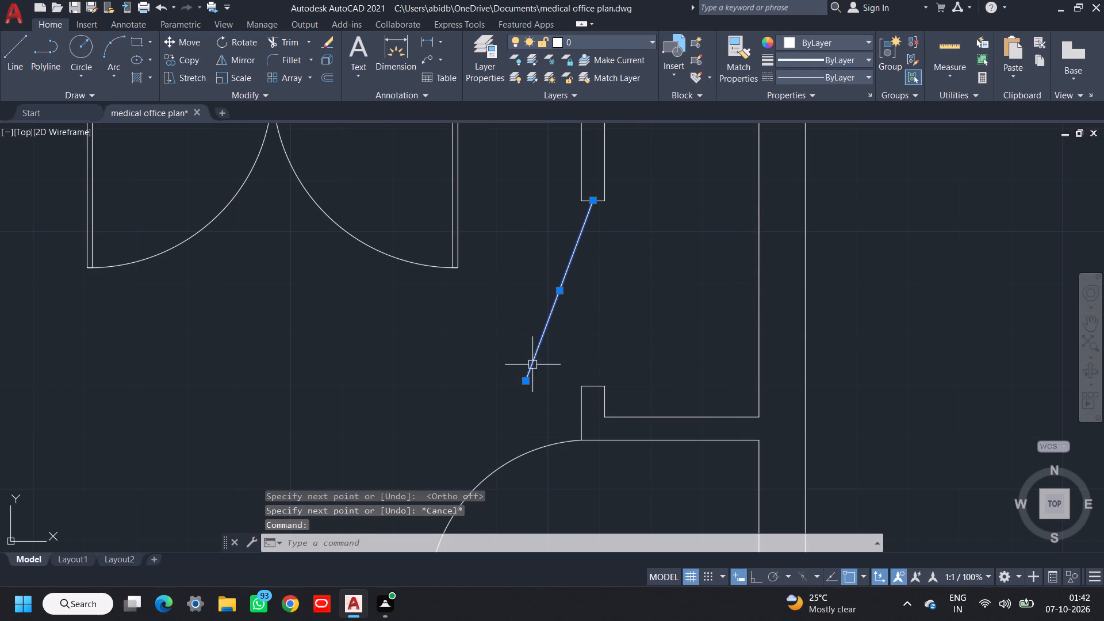
key("o")
key("space")
key("space")
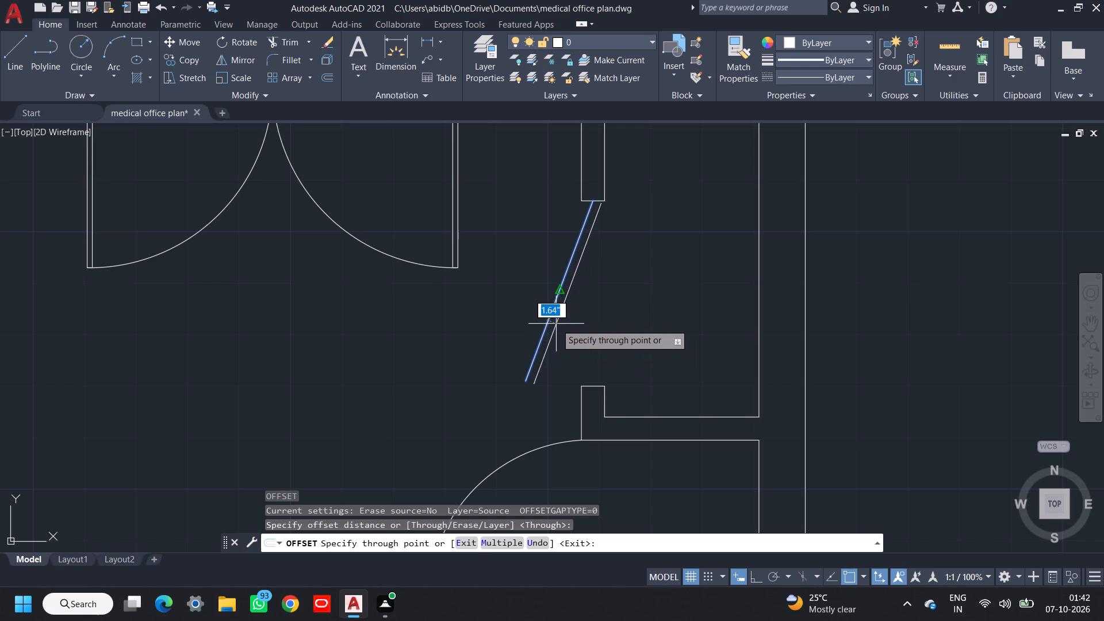
type("1\"")
key("Return")
key("space")
Extend the slanted door lines up to the wall stub above the upper closet opening.
type("ex")
key("space")
key("space")
left_click(574, 223)
left_click(597, 227)
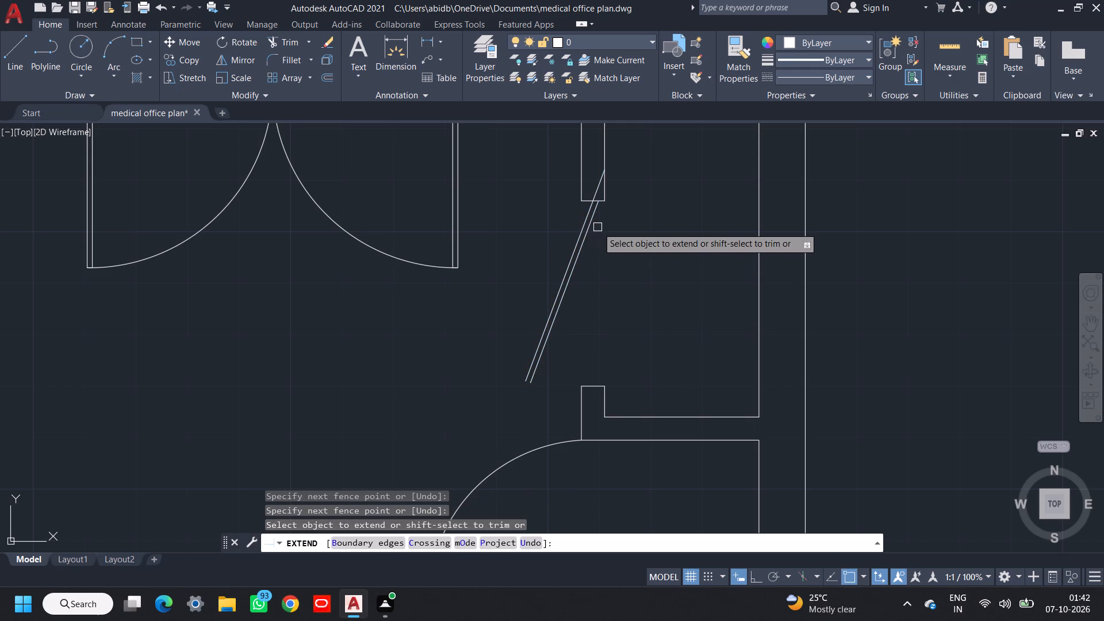
key("Escape")
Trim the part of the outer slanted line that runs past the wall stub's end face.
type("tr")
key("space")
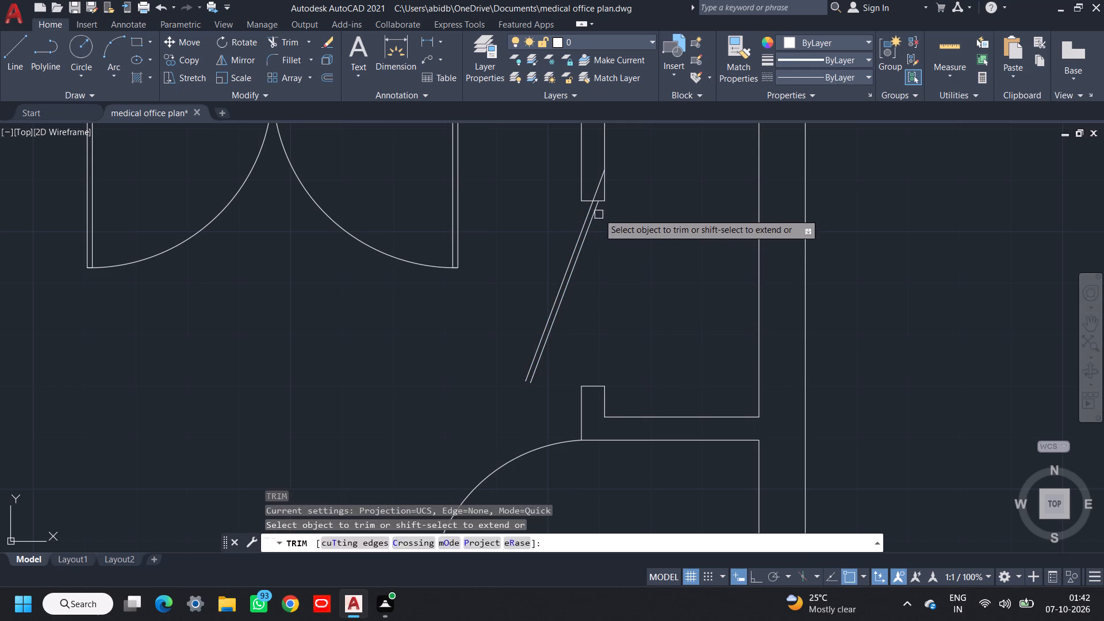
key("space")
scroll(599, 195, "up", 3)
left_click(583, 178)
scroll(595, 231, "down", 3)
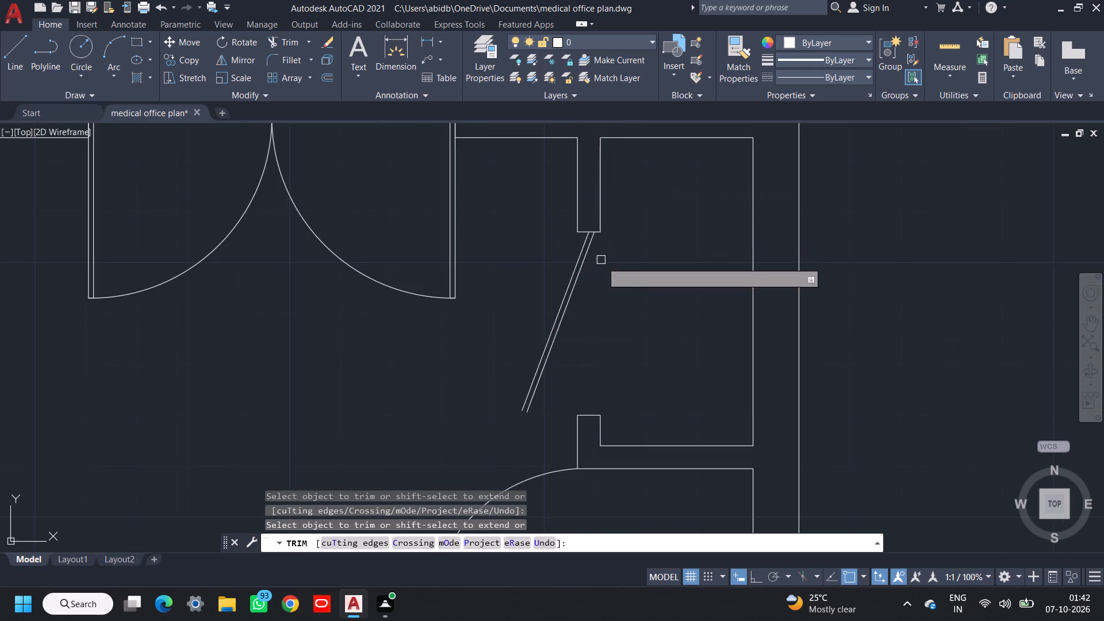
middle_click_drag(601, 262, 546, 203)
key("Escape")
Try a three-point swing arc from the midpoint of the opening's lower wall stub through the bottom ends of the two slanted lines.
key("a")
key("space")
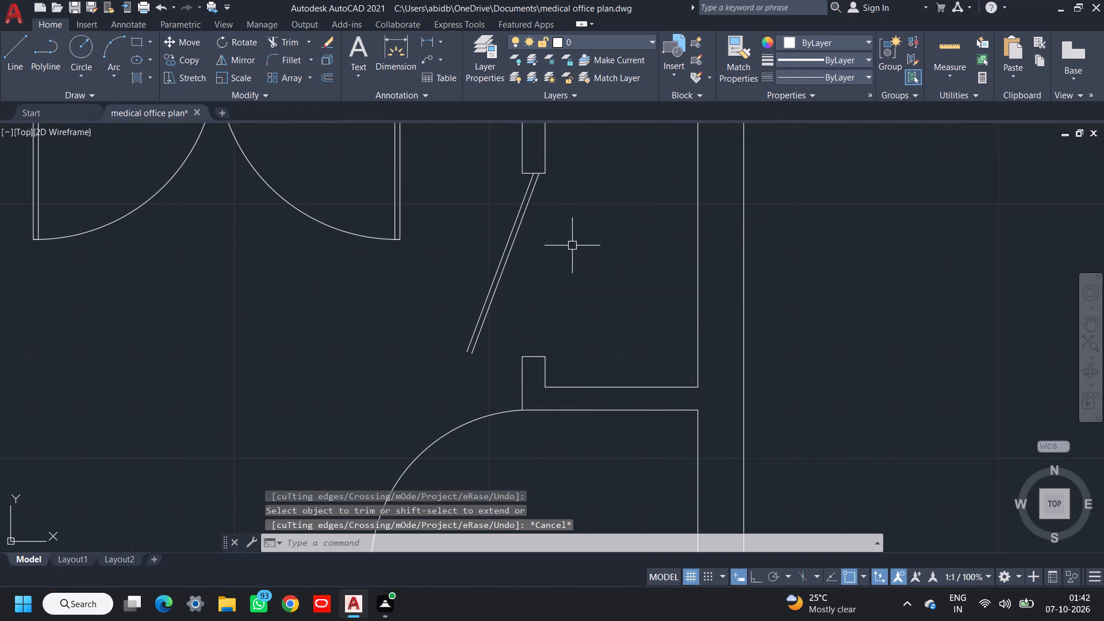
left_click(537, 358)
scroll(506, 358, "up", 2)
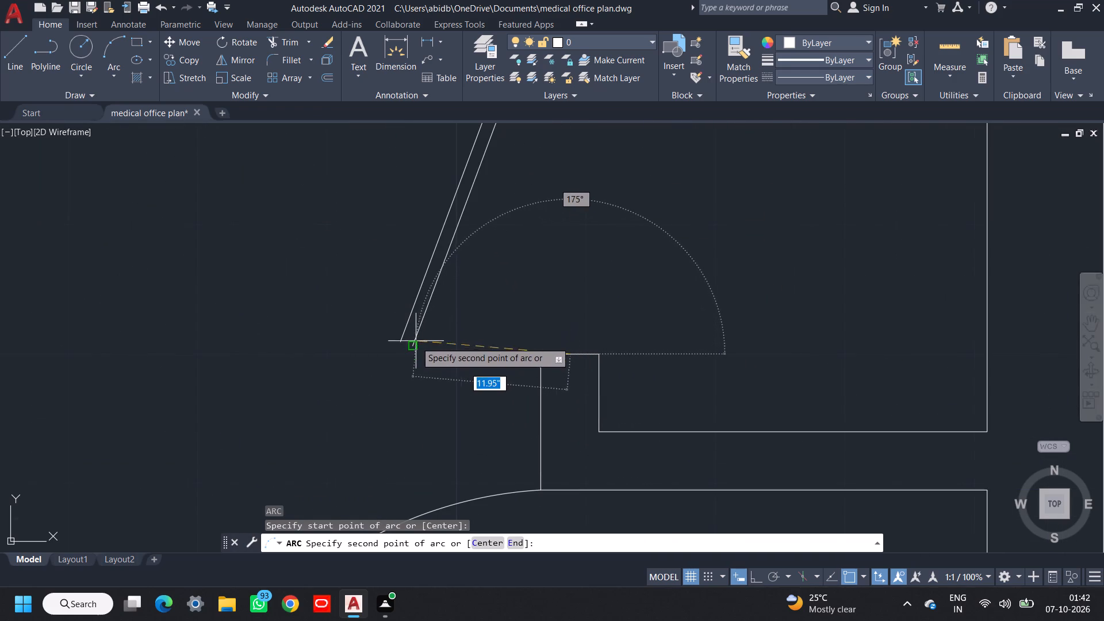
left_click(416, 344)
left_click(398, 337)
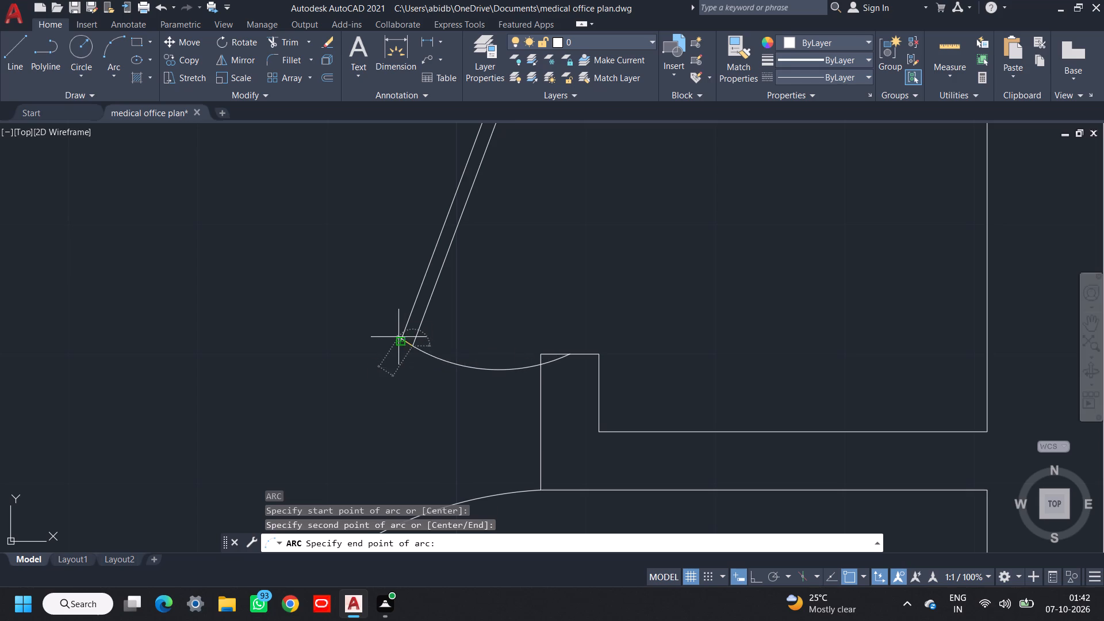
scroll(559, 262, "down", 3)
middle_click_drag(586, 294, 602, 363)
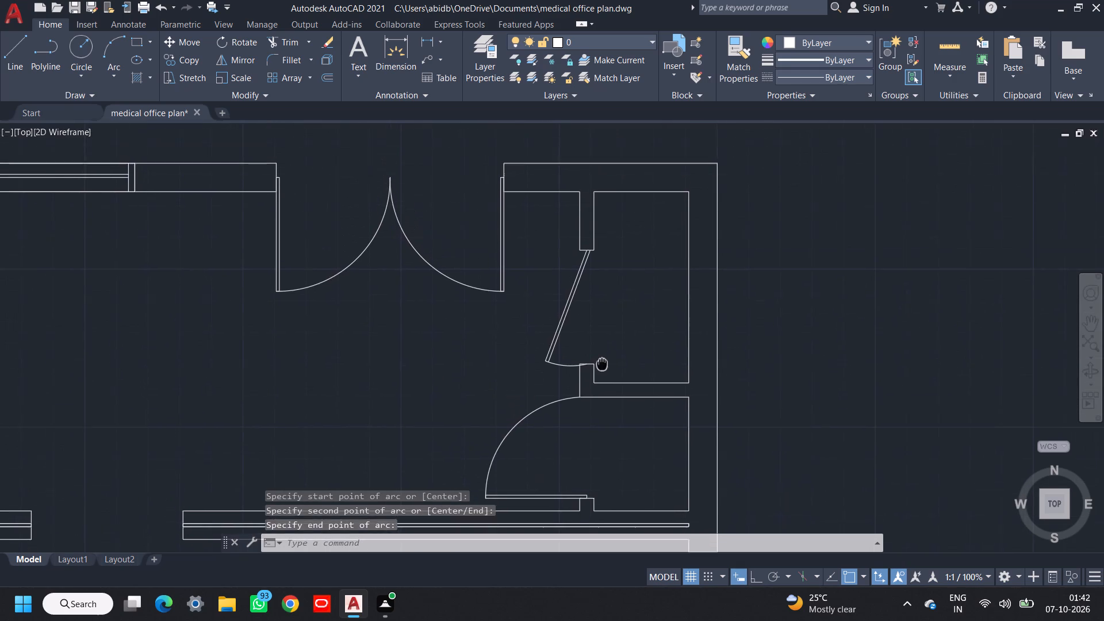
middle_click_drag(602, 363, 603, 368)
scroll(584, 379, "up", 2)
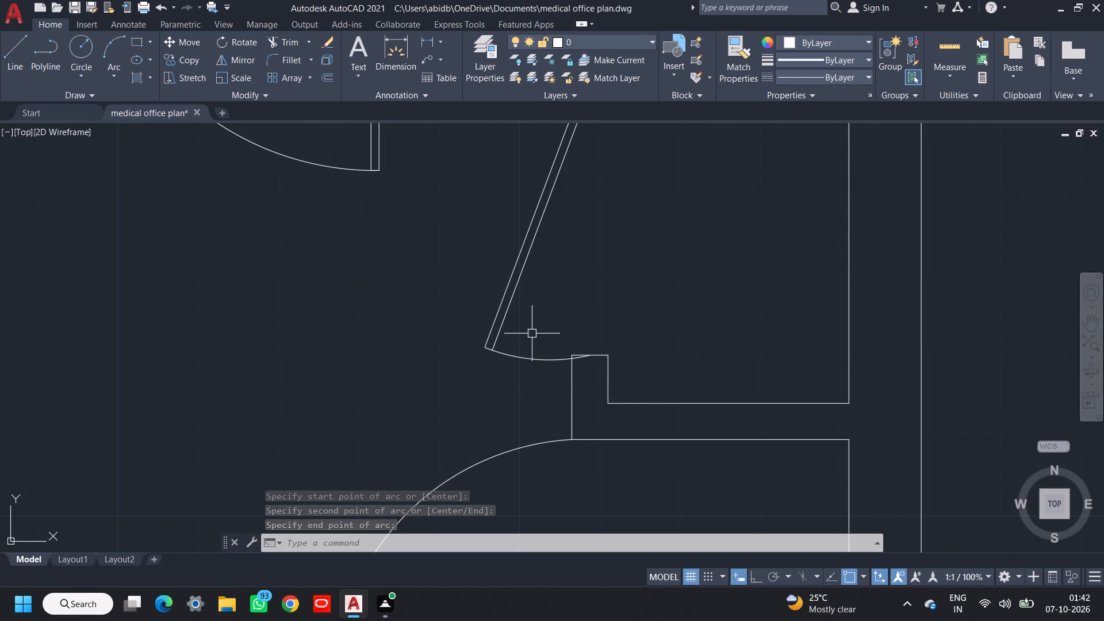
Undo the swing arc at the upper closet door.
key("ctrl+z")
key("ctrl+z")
Shorten the closet-side slanted line by stretching its lower endpoint about 1.8" back along its direction.
scroll(489, 357, "up", 1)
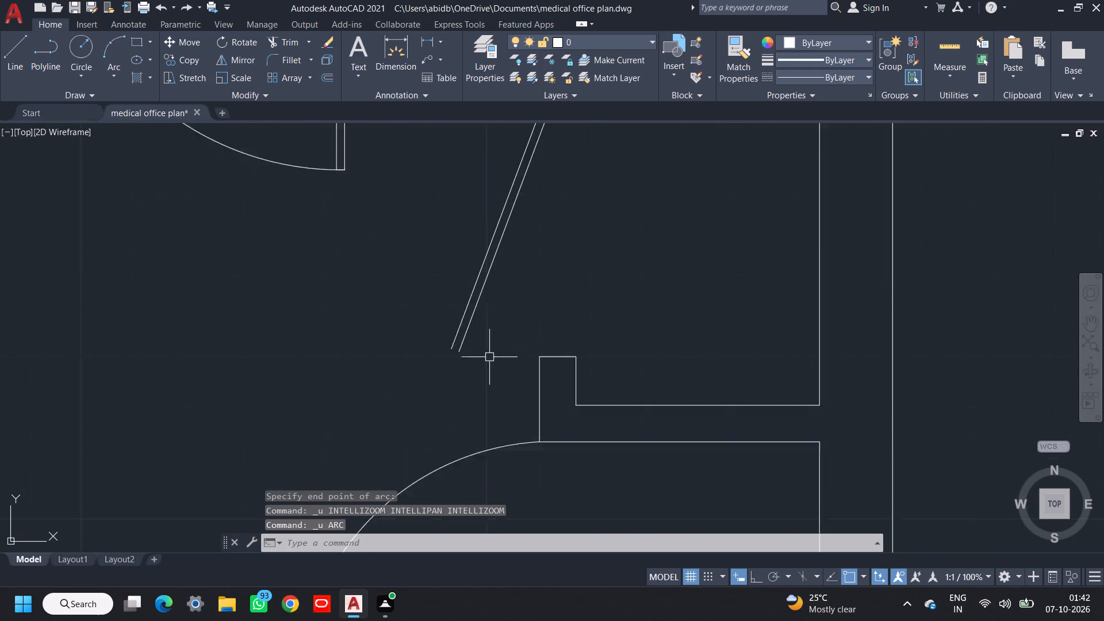
scroll(489, 357, "up", 1)
left_click(446, 332)
left_click(441, 348)
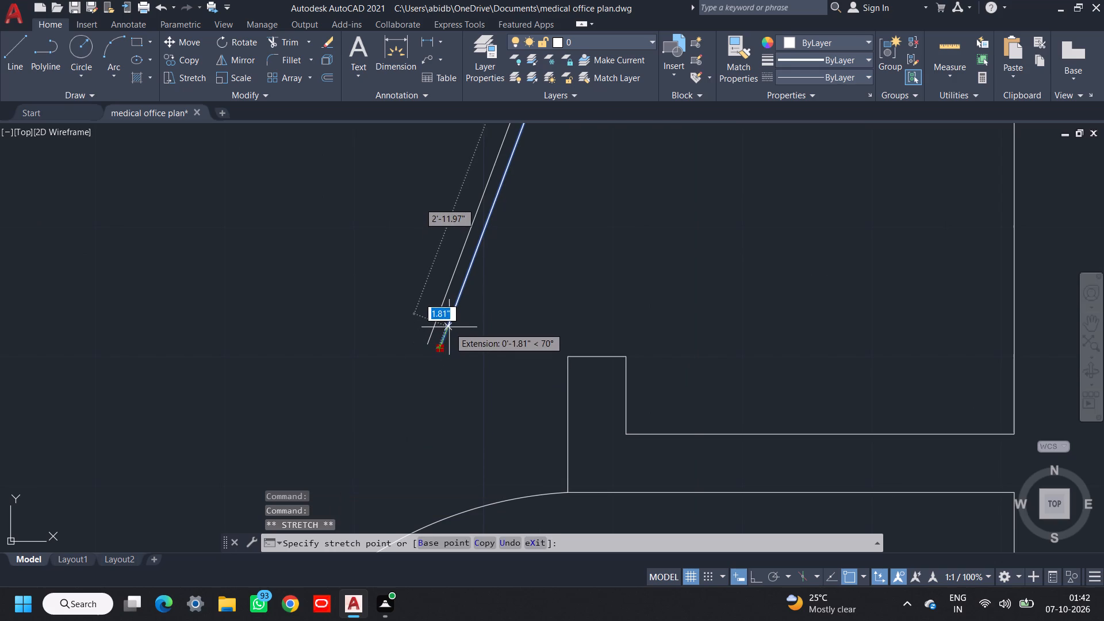
left_click(449, 327)
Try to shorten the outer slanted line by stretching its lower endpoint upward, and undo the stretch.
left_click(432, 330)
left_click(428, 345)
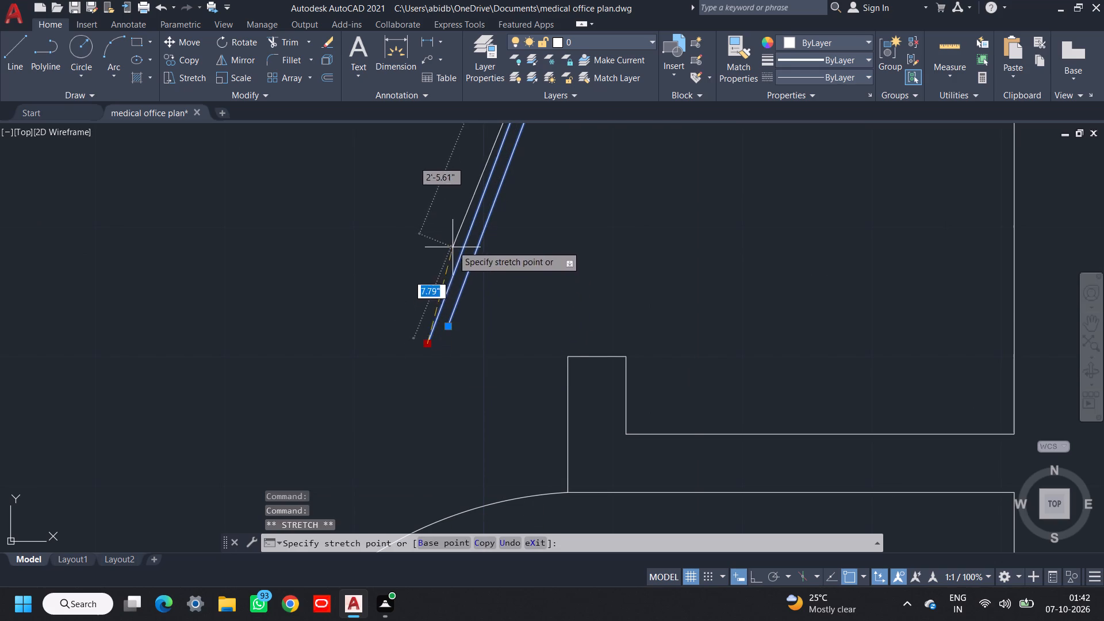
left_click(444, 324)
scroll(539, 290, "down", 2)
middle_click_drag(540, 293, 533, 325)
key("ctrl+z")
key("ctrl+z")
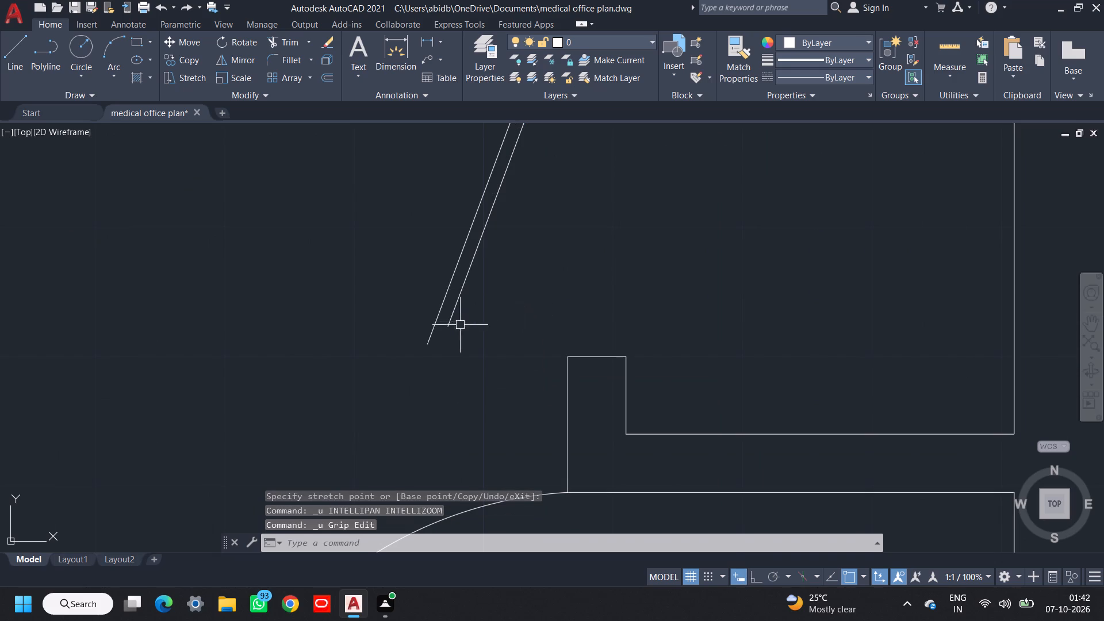
Erase the outer slanted line of the upper closet door.
left_click(434, 329)
key("Delete")
Offset the remaining slanted line 1" to its outer side, away from the closet.
scroll(438, 327, "down", 2)
middle_click_drag(459, 323, 476, 365)
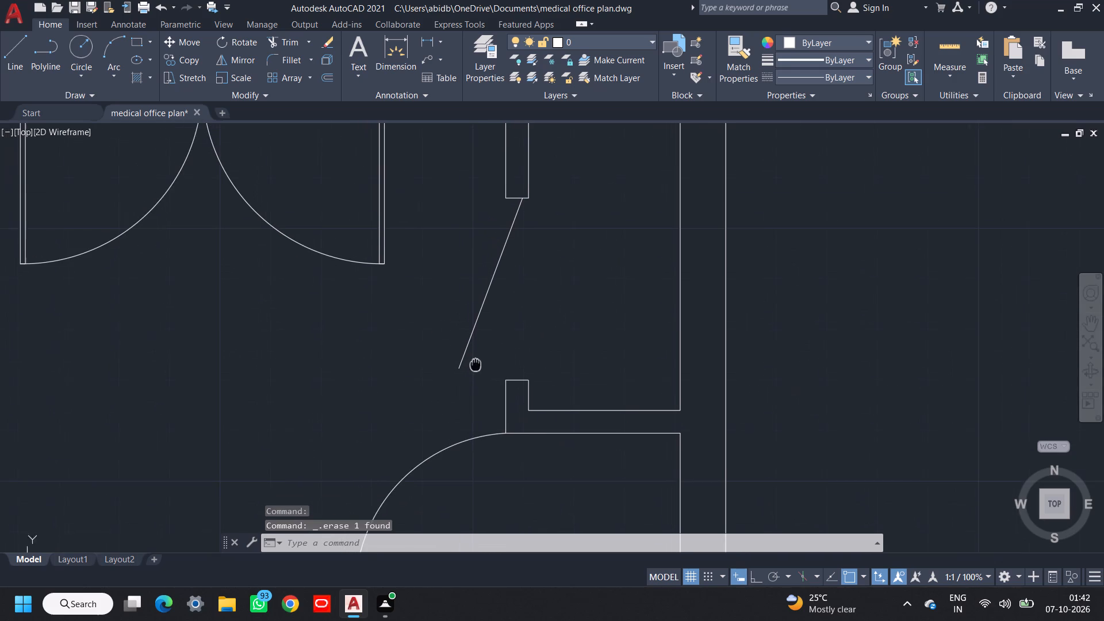
middle_click_drag(476, 365, 476, 366)
key("o")
key("space")
key("space")
left_click(477, 324)
type("1\"")
key("Return")
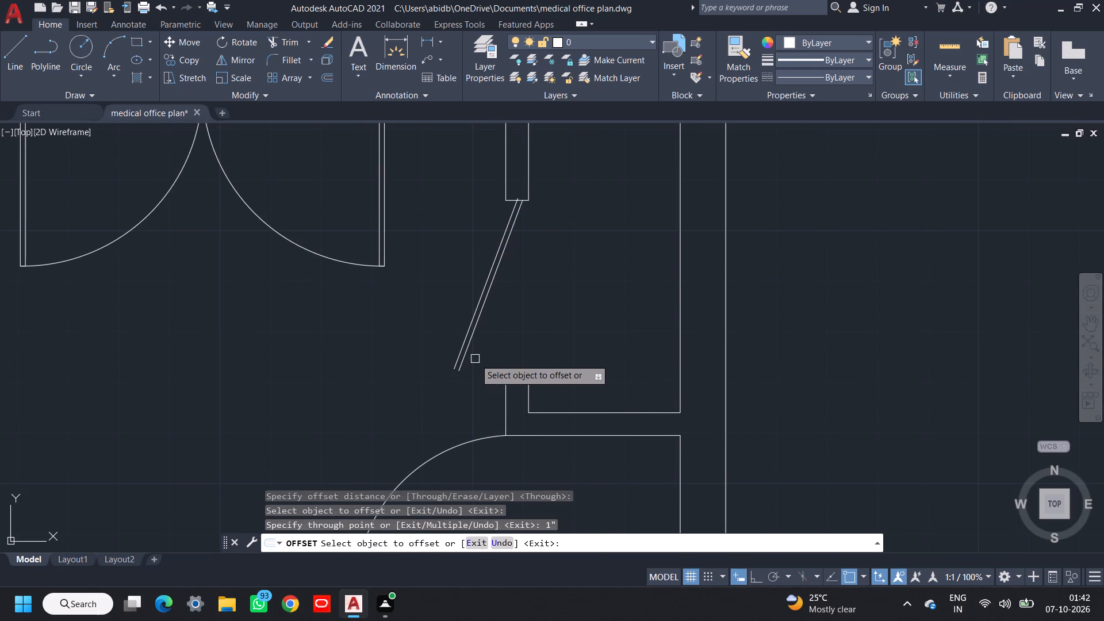
Draw the upper closet door's arc through the lower ends of both slanted lines to the midpoint of the wall end below.
key("space")
type("a")
key("space")
scroll(468, 369, "up", 2)
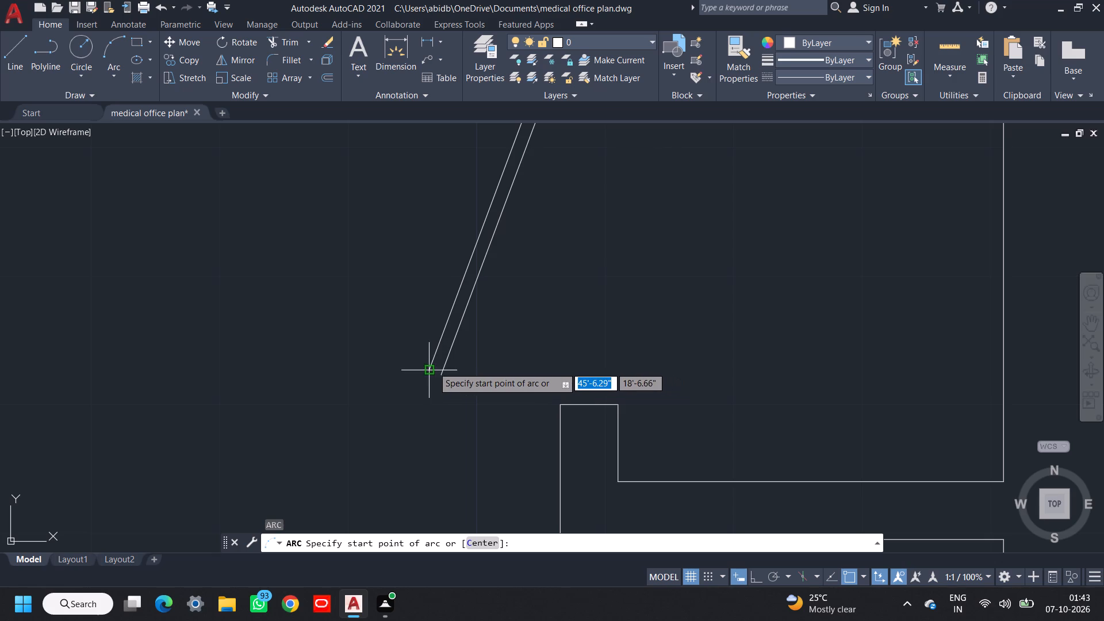
left_click(432, 367)
left_click(443, 372)
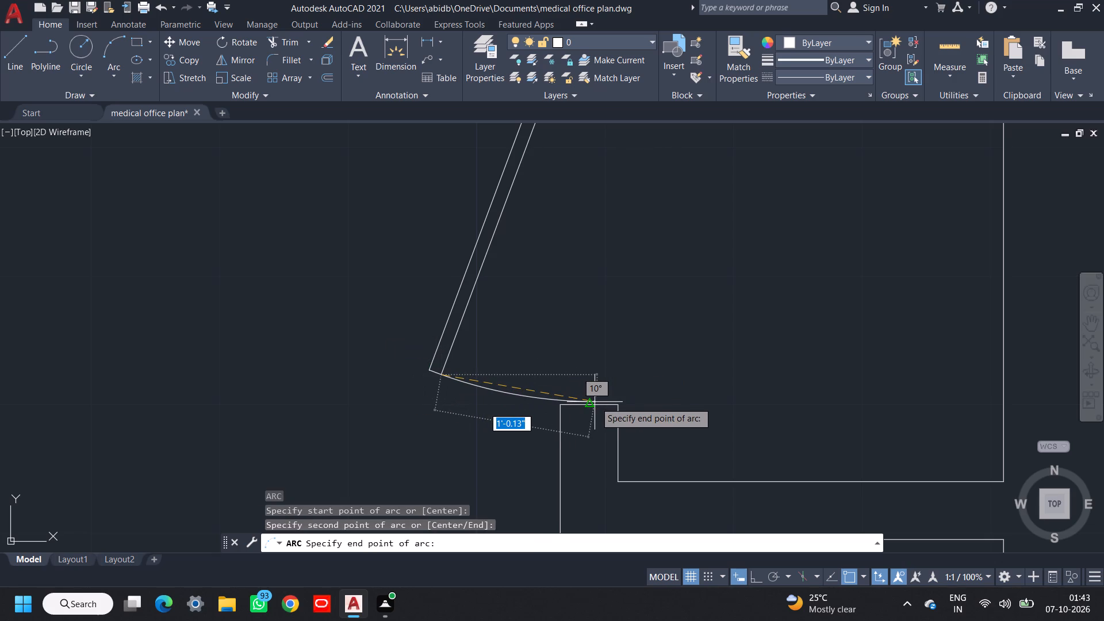
left_click(588, 405)
Offset the left and upper inner wall lines of the second lower room from the left 2' into the room.
scroll(626, 390, "down", 3)
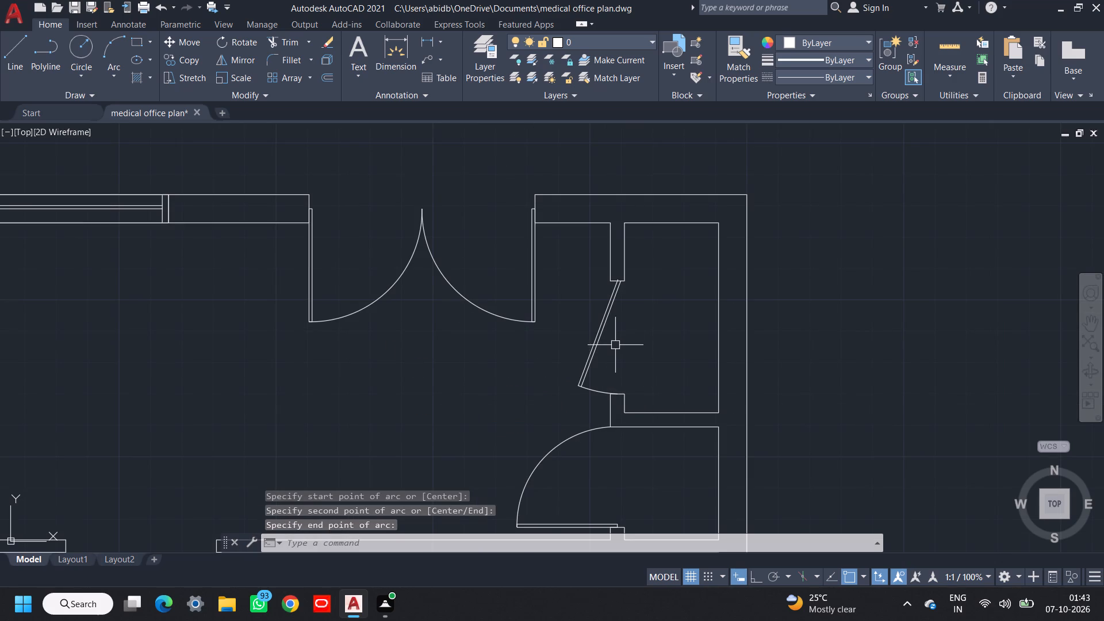
scroll(614, 346, "down", 2)
middle_click_drag(658, 356, 781, 309)
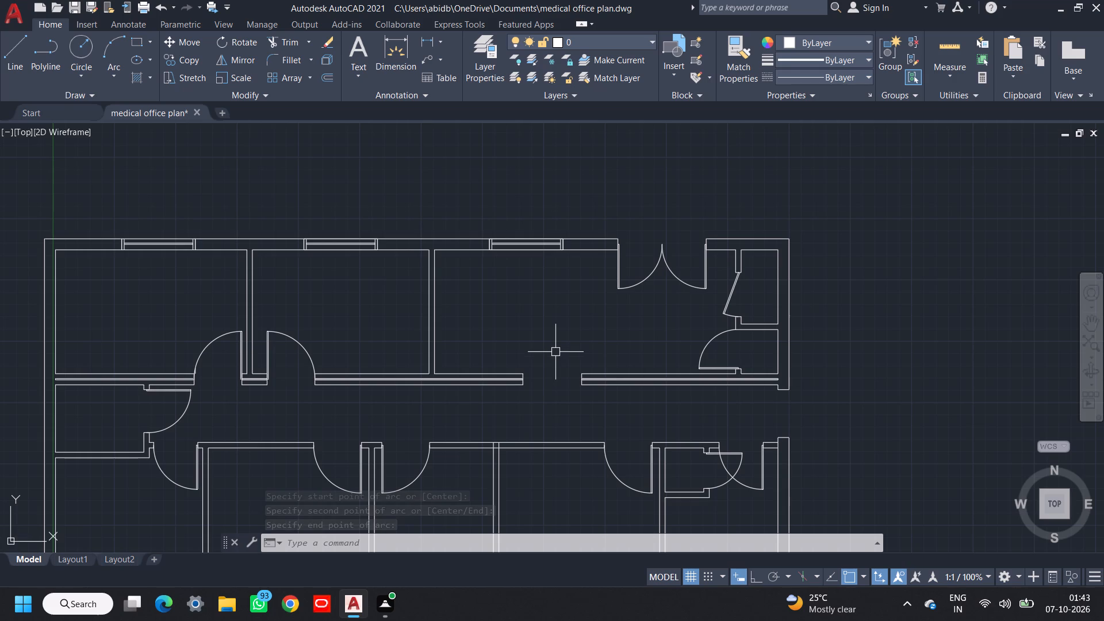
scroll(447, 380, "down", 3)
middle_click_drag(447, 380, 485, 324)
scroll(477, 340, "up", 1)
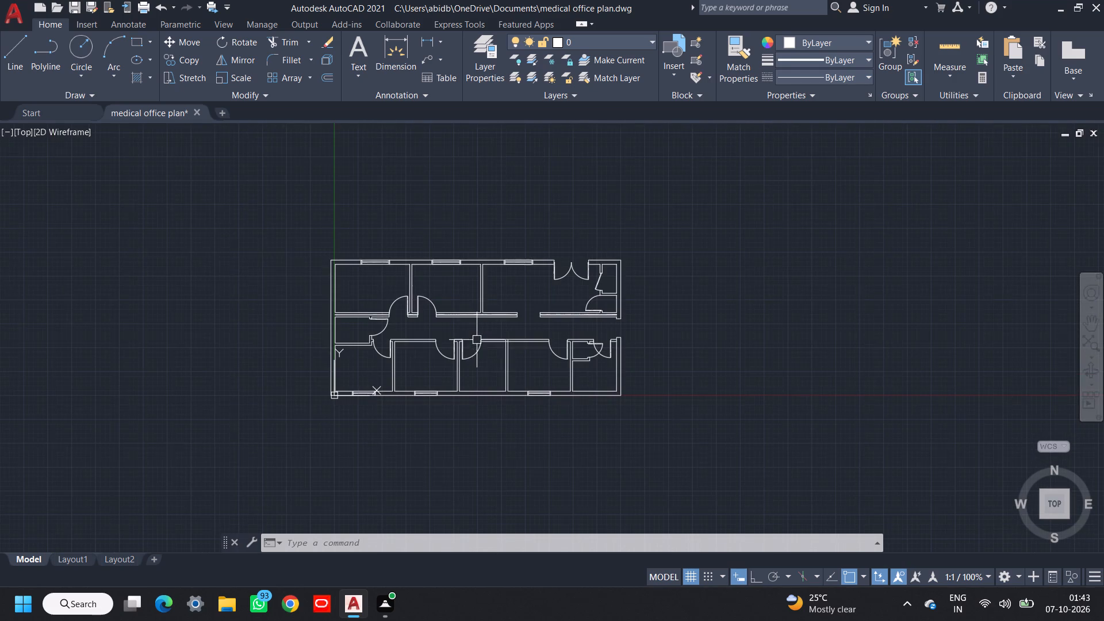
scroll(504, 336, "up", 1)
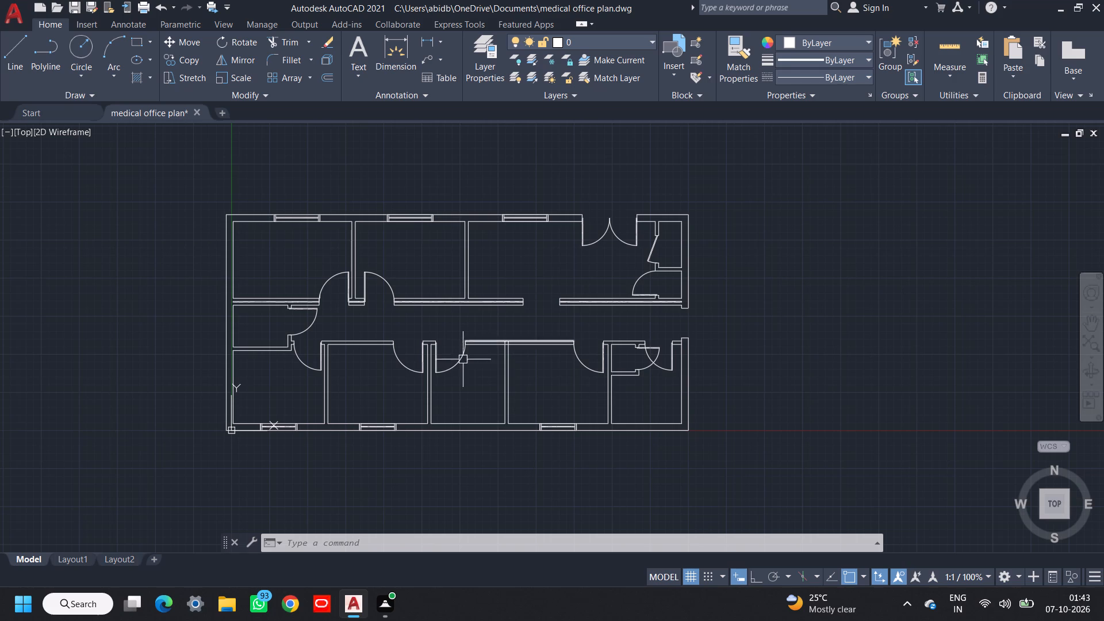
middle_click_drag(384, 394, 400, 391)
key("o")
key("space")
key("space")
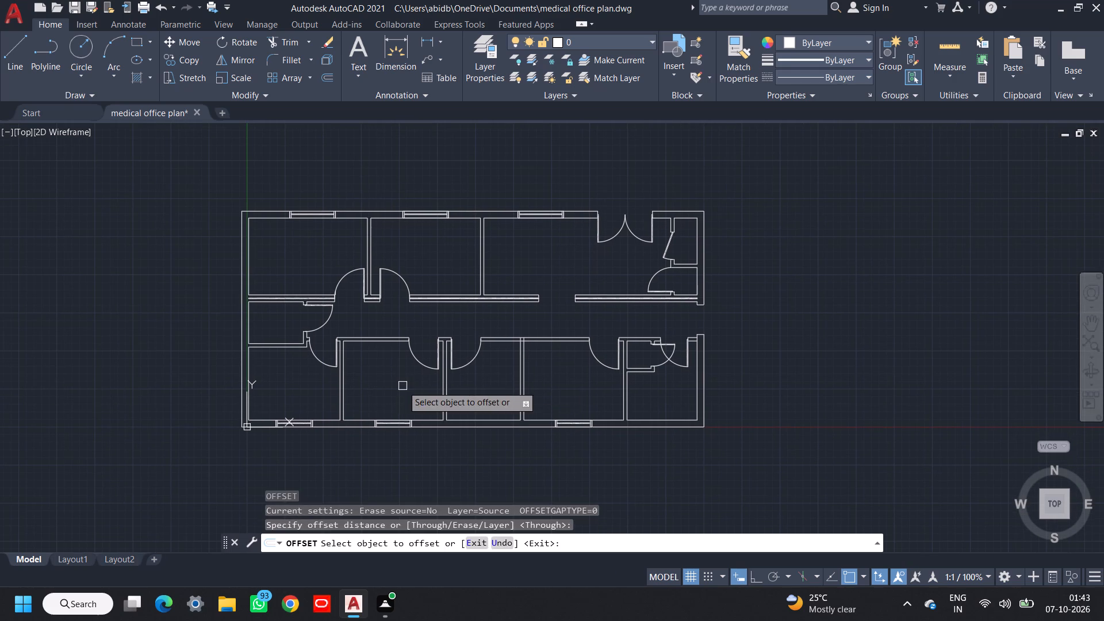
scroll(347, 389, "up", 2)
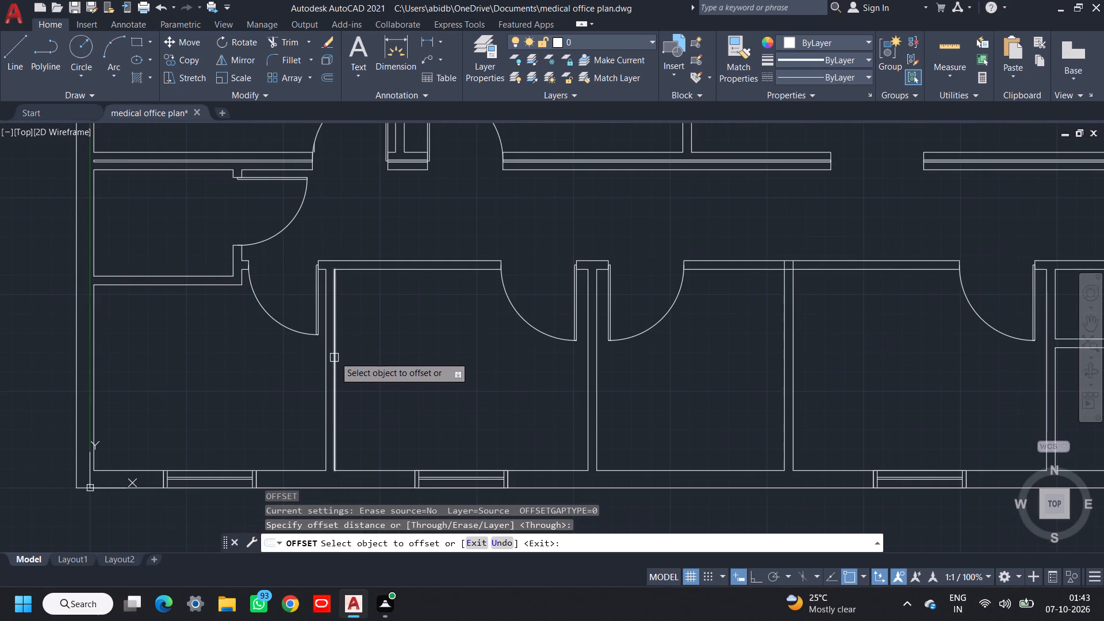
left_click(336, 356)
type("2'")
key("Return")
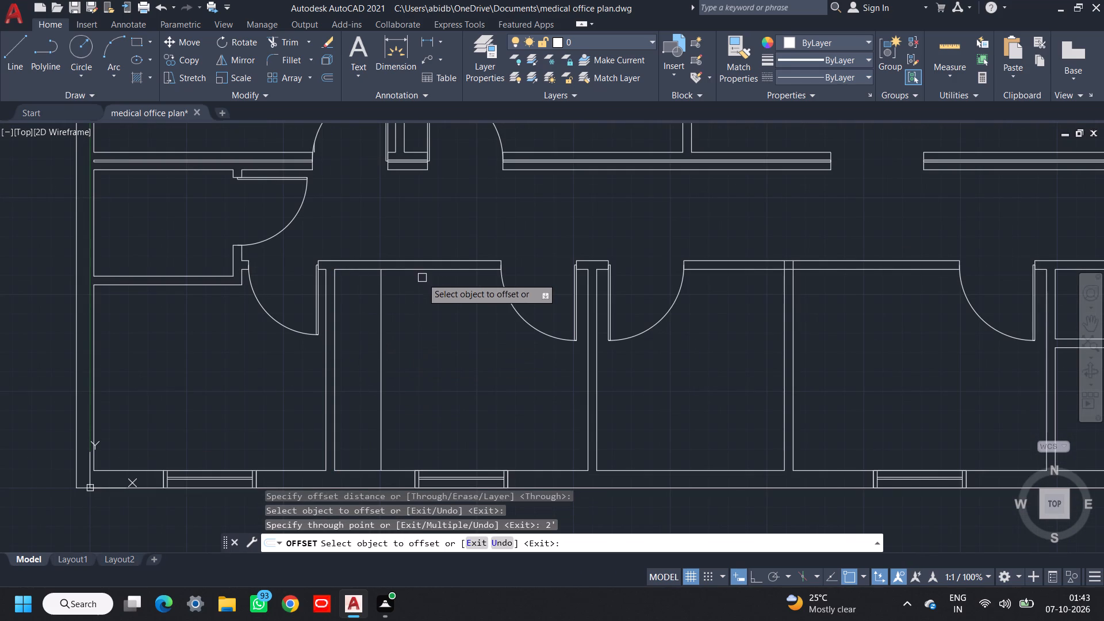
left_click(423, 270)
type("2'")
key("Return")
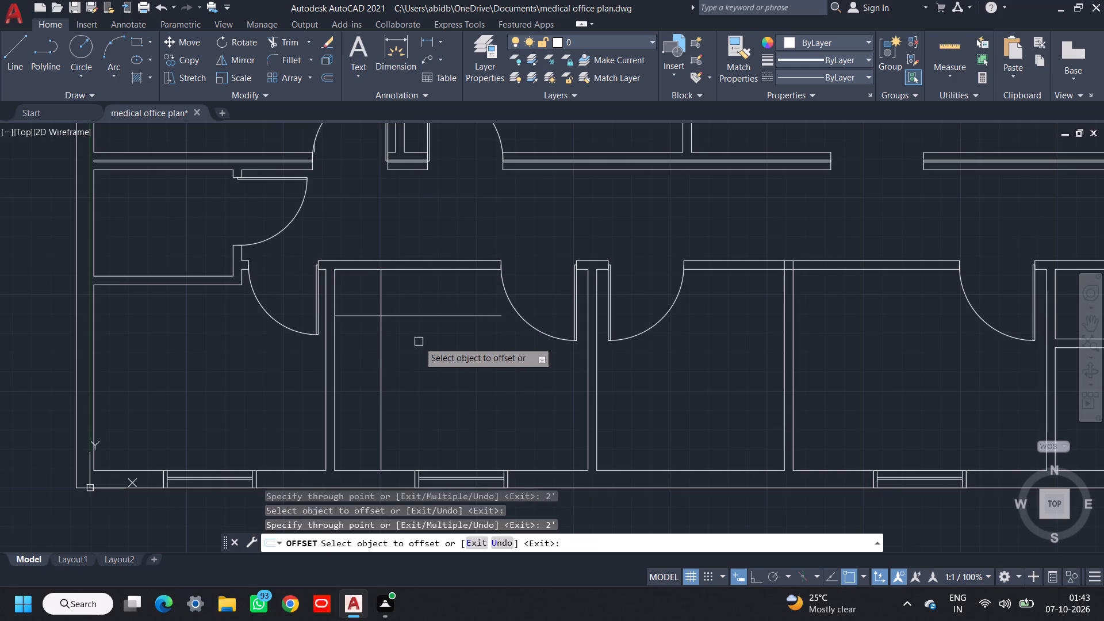
key("Escape")
Trim the two offset lines beyond their intersection, leaving a 2' square counter in the room's upper-left corner.
type("tr")
key("space")
key("space")
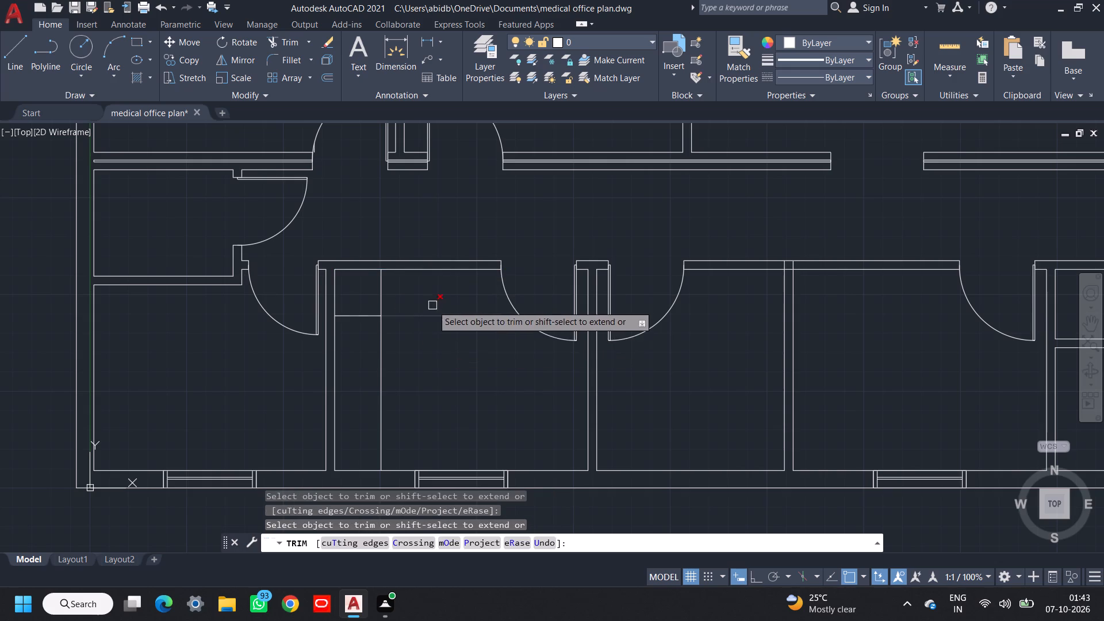
left_click_drag(440, 295, 439, 302)
left_click(369, 371)
middle_click_drag(373, 371, 377, 379)
key("Escape")
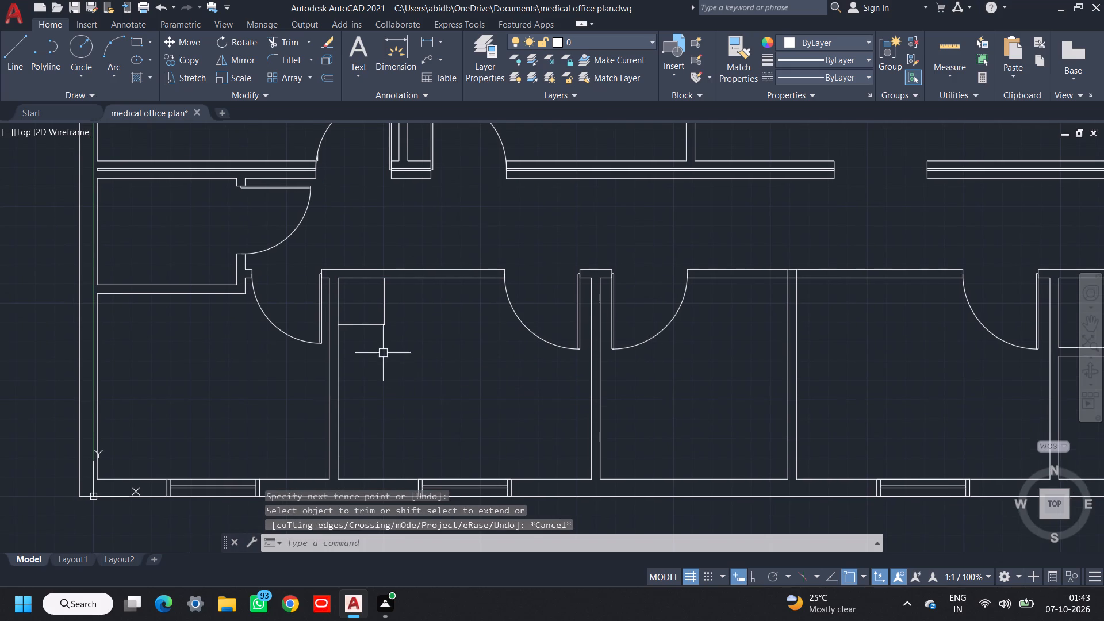
Draw a sink rectangle about 1'-0.2" by 1'-0.6" inside the corner counter square.
scroll(391, 304, "up", 2)
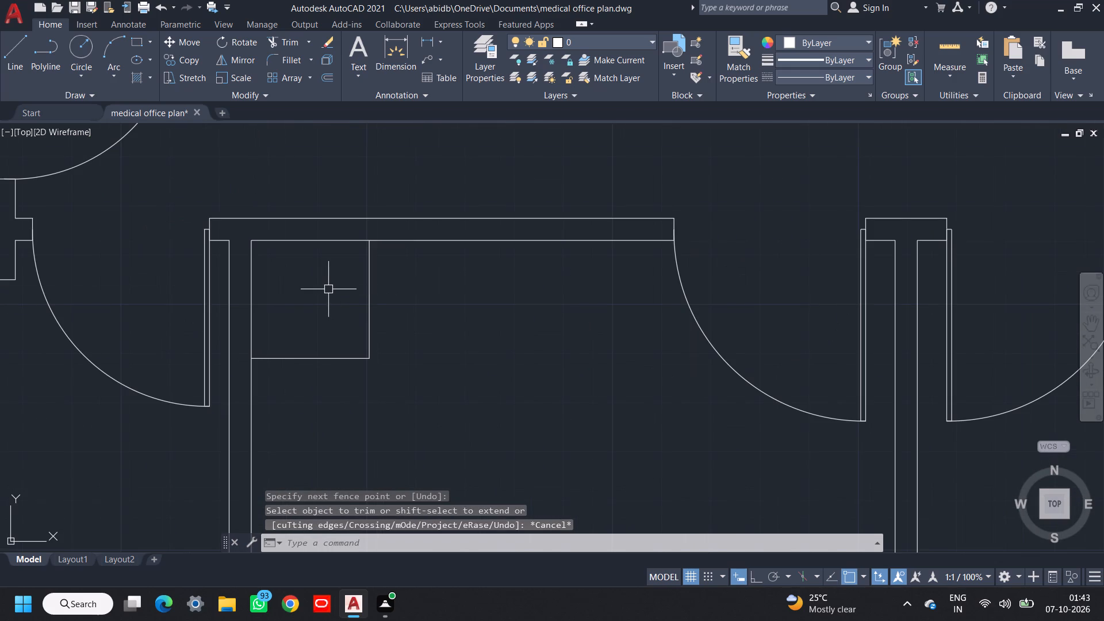
type("rec")
key("space")
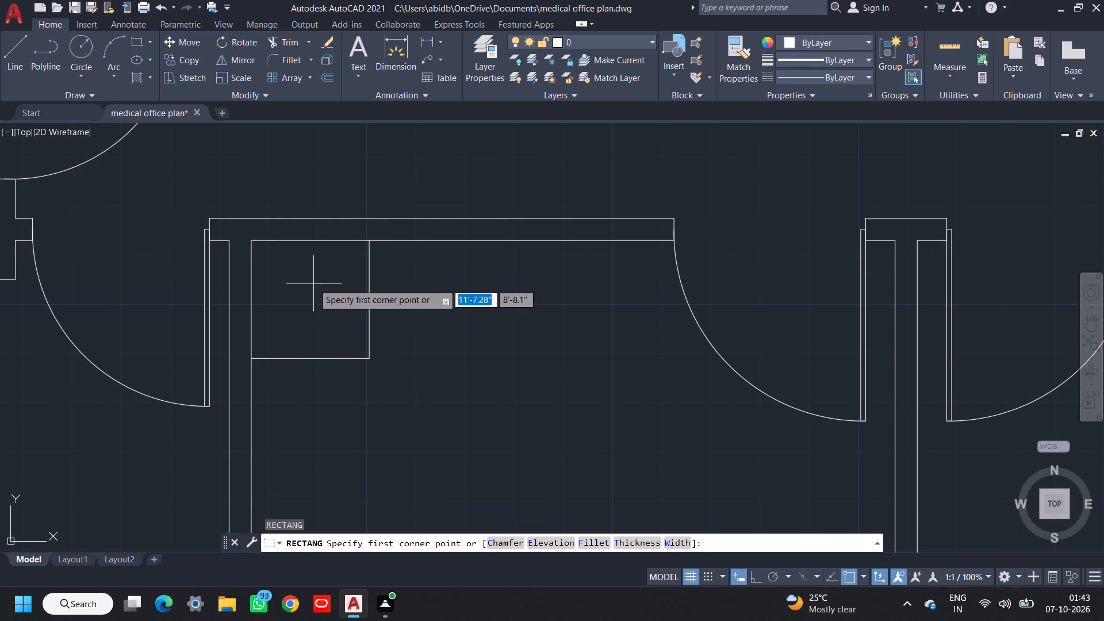
left_click(274, 260)
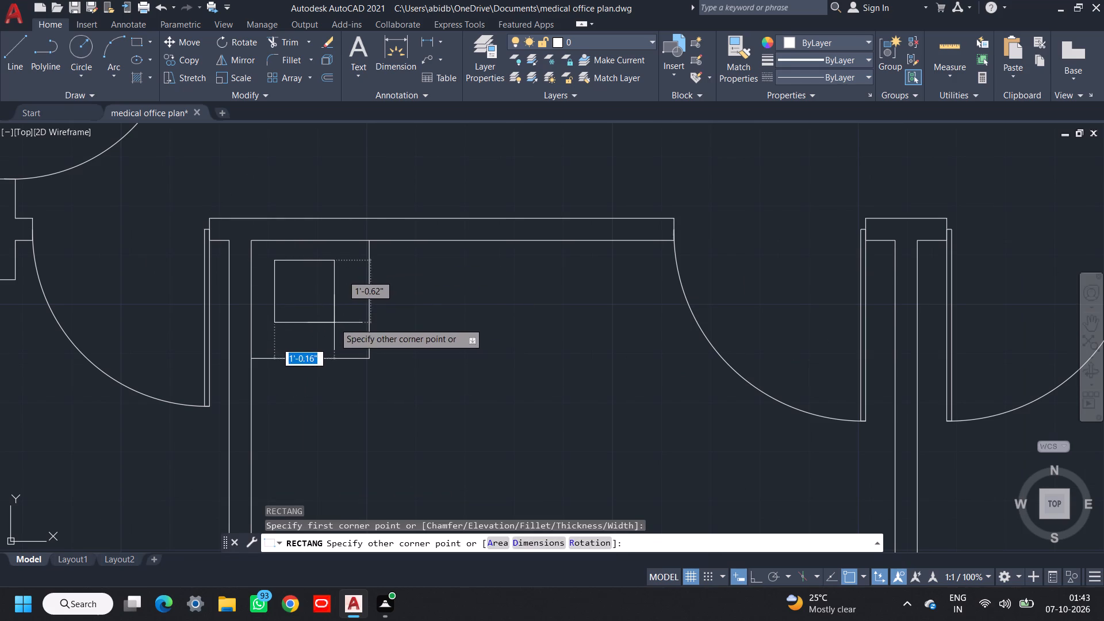
left_click(334, 323)
Offset the sink rectangle inward by a short distance to form the inner basin outline.
type("o")
key("space")
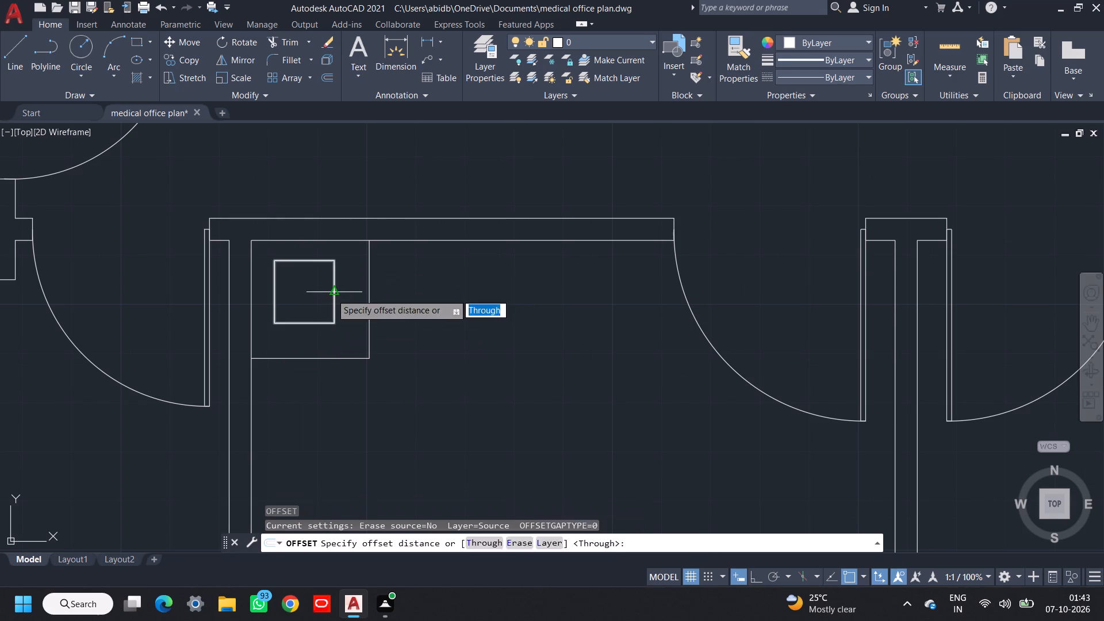
key("space")
left_click(333, 290)
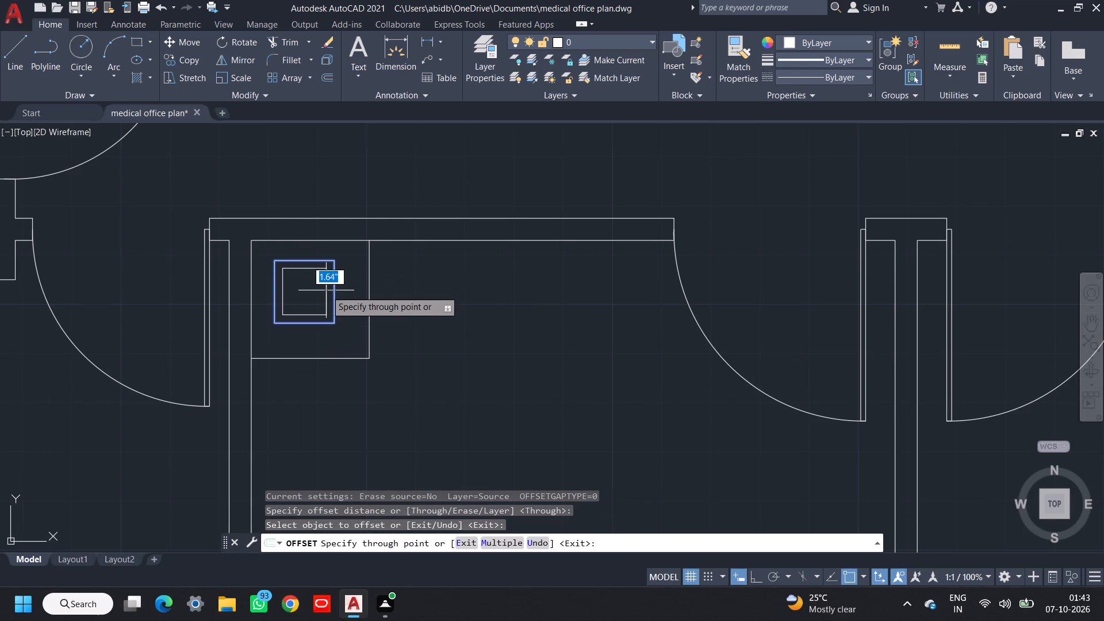
scroll(326, 290, "up", 2)
left_click(329, 290)
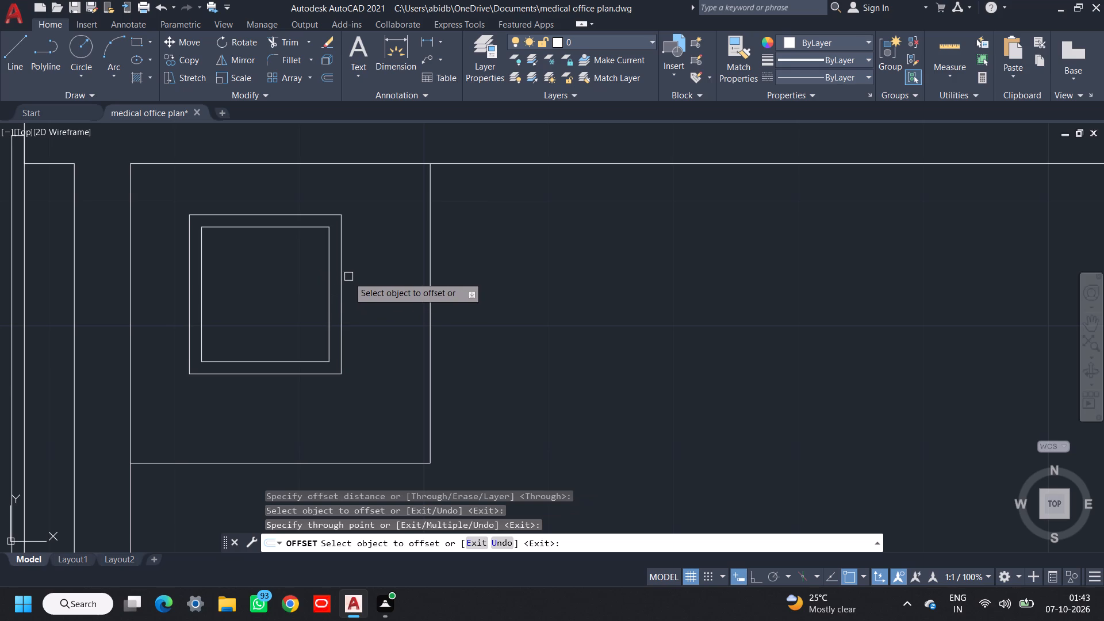
key("Escape")
Fillet the upper-left corner of the inner basin rectangle with a 2" radius.
type("fill")
type("et")
key("space")
type("r 2")
key("shift+quotedbl")
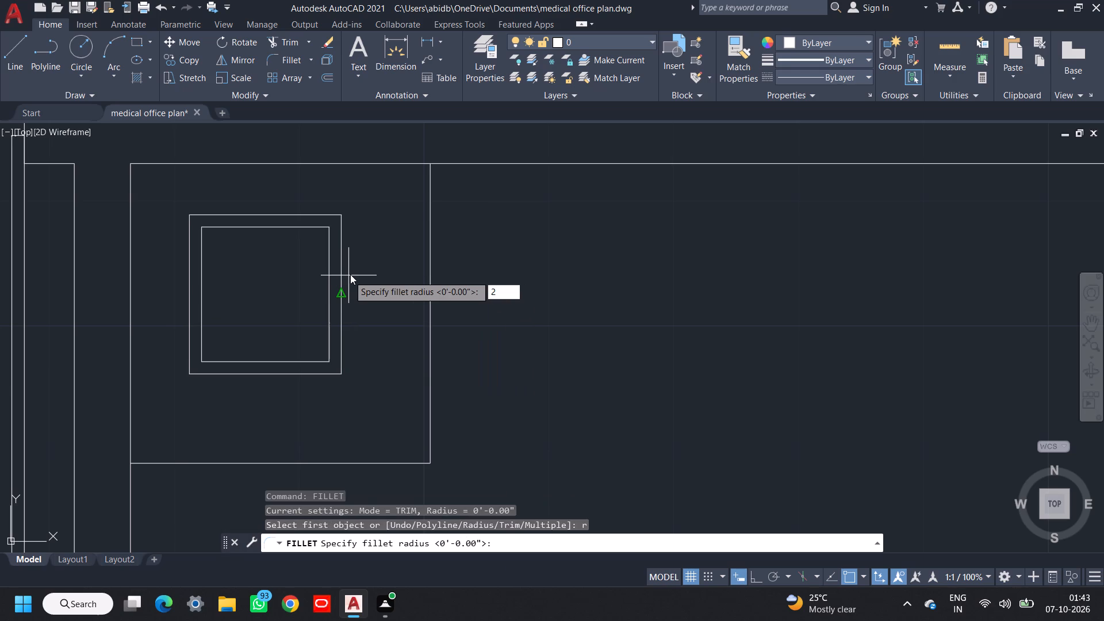
key("Return")
left_click(222, 225)
left_click(204, 248)
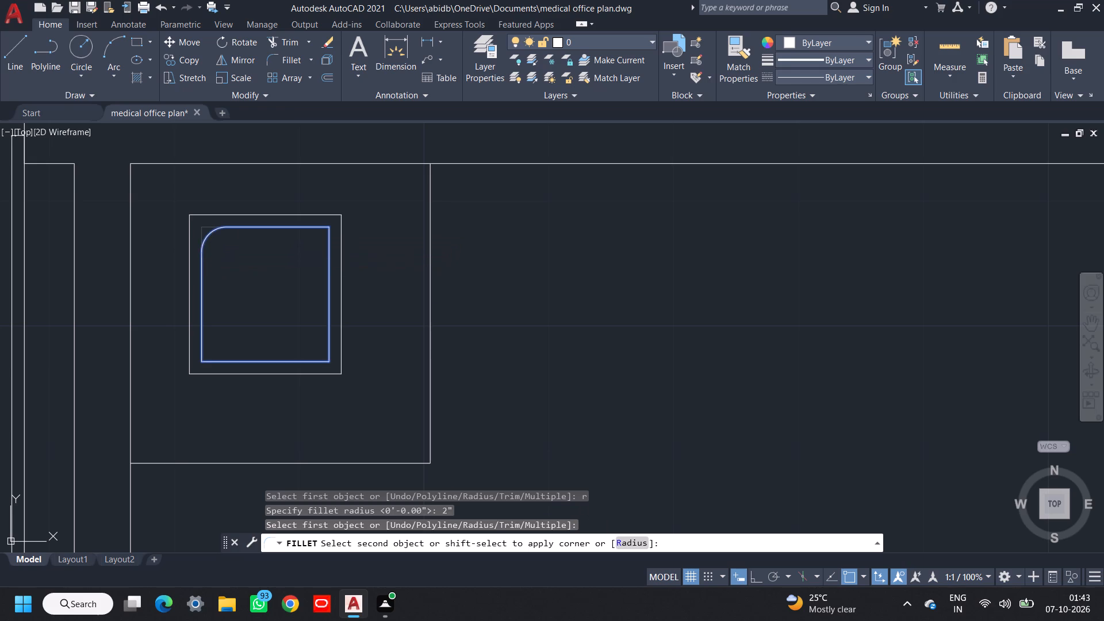
Fillet the remaining three corners of the inner basin rectangle with the 2" radius, using the Multiple option.
type("fillet")
key("space")
type("m")
key("space")
left_click(281, 231)
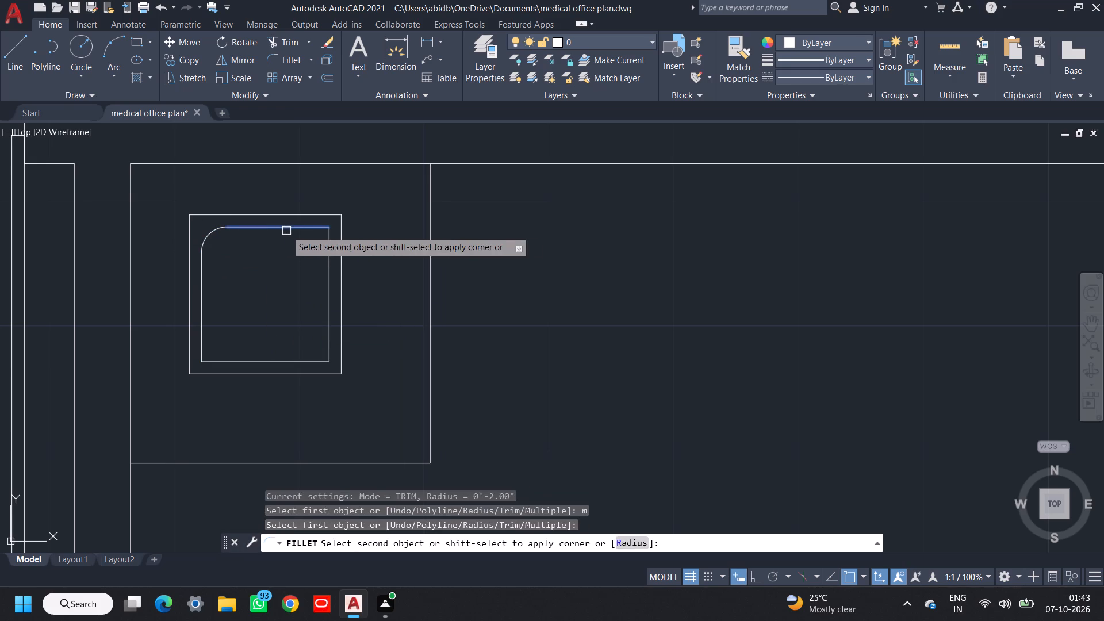
left_click(328, 250)
left_click(333, 316)
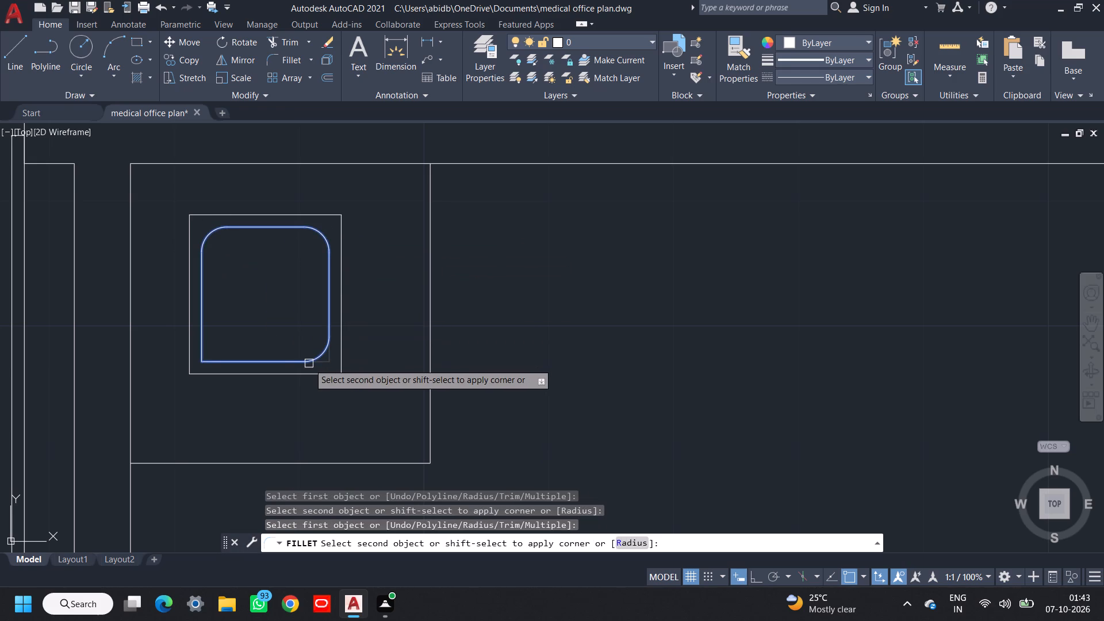
left_click(308, 364)
left_click(201, 340)
left_click(217, 361)
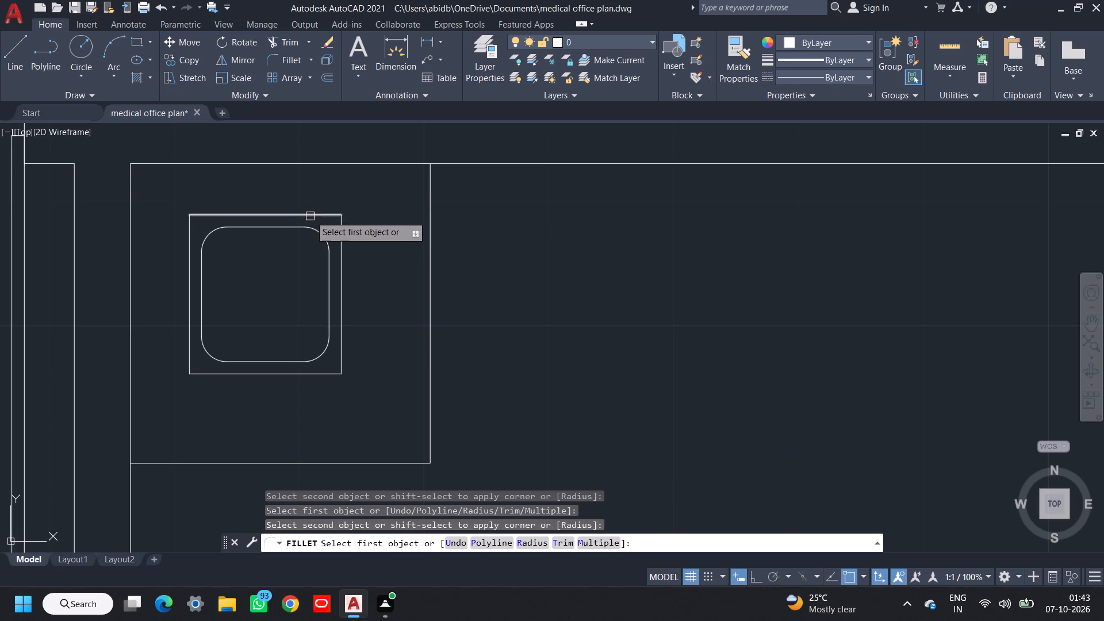
Fillet all four corners of the outer sink rectangle with the same 2" radius.
left_click(310, 215)
left_click(341, 239)
left_click(342, 302)
left_click(324, 374)
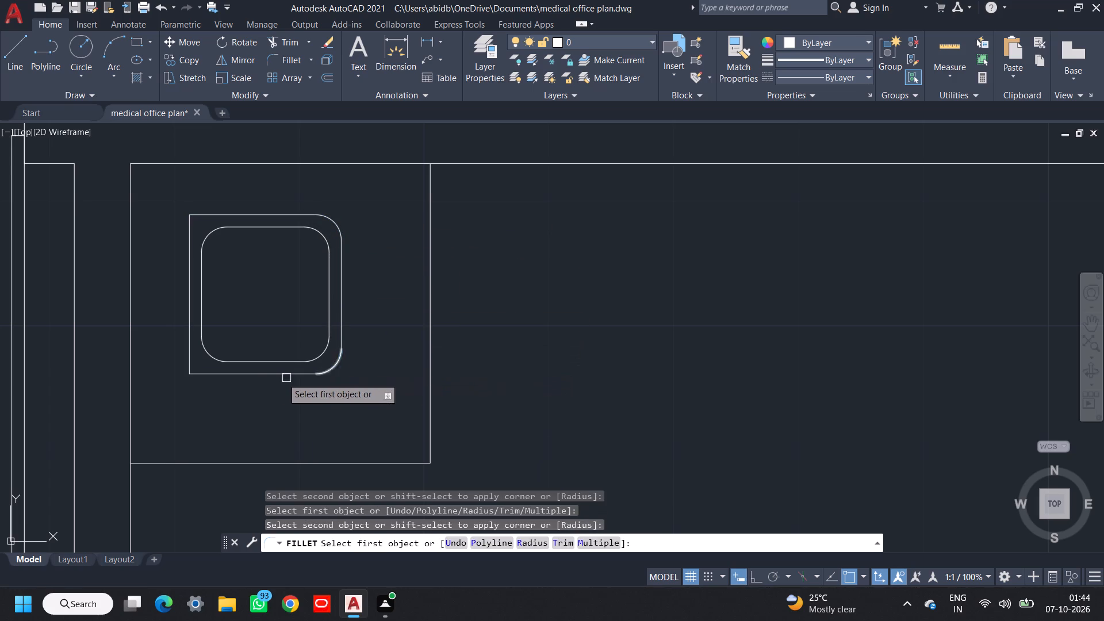
left_click(241, 374)
left_click(189, 365)
left_click(190, 256)
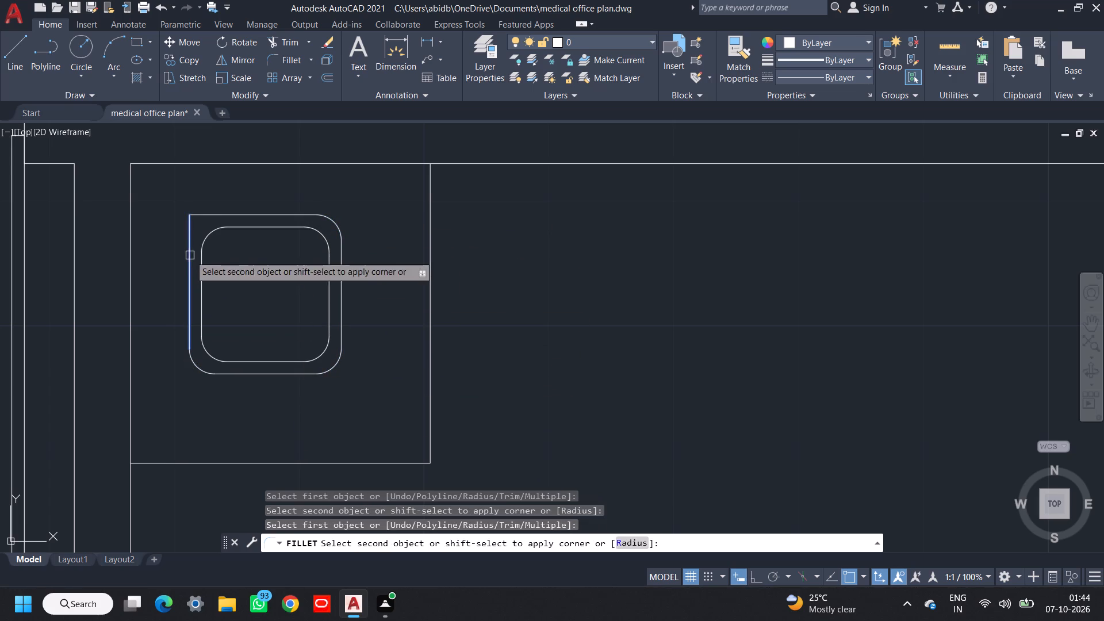
left_click(217, 213)
scroll(302, 234, "down", 1)
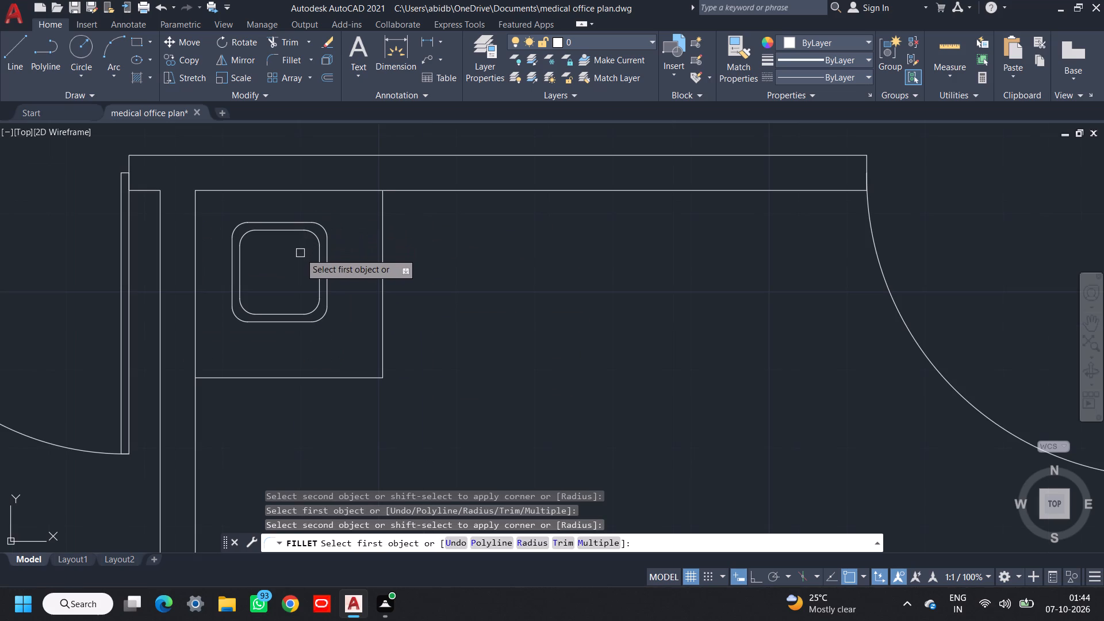
middle_click_drag(300, 264, 312, 259)
key("Escape")
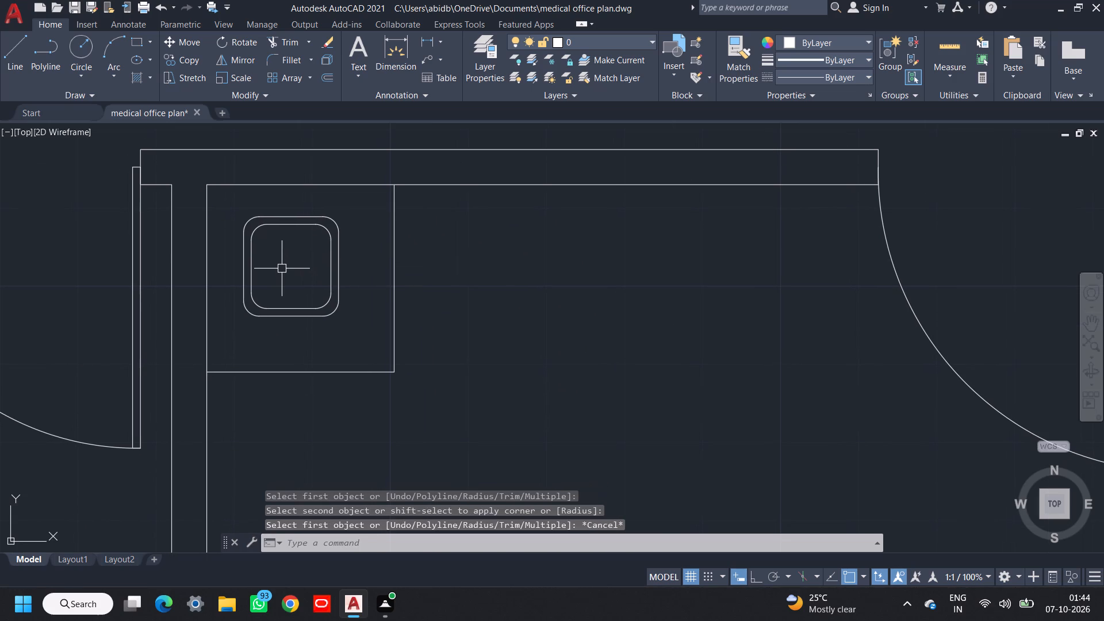
Draw a small faucet rectangle about 1.4" by 3.7" across both left edges of the sink.
type("rec")
key("space")
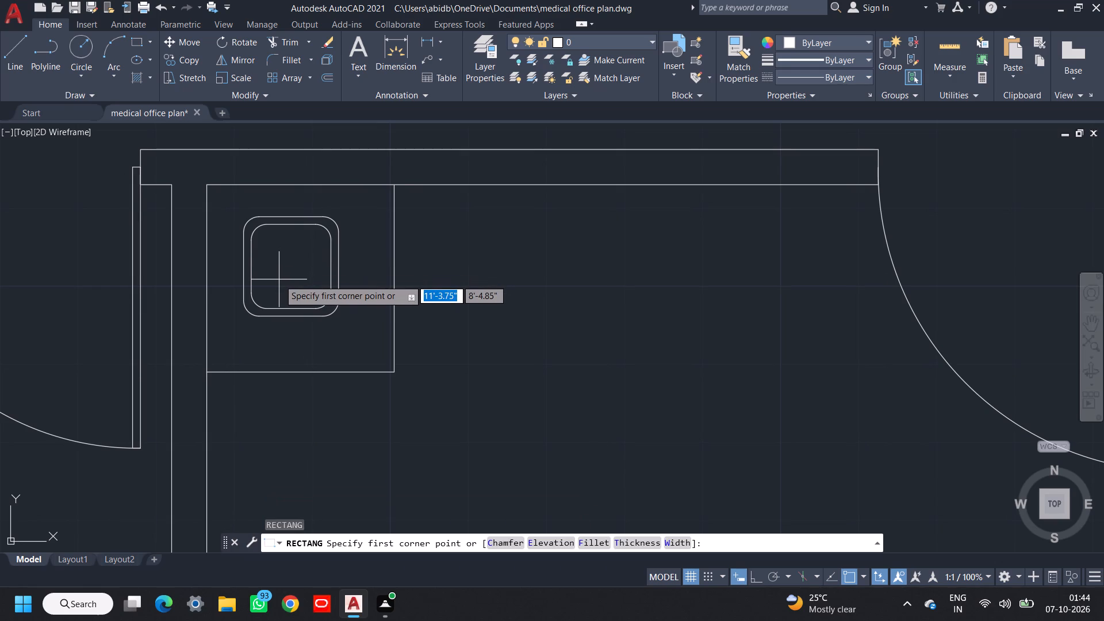
scroll(274, 280, "up", 2)
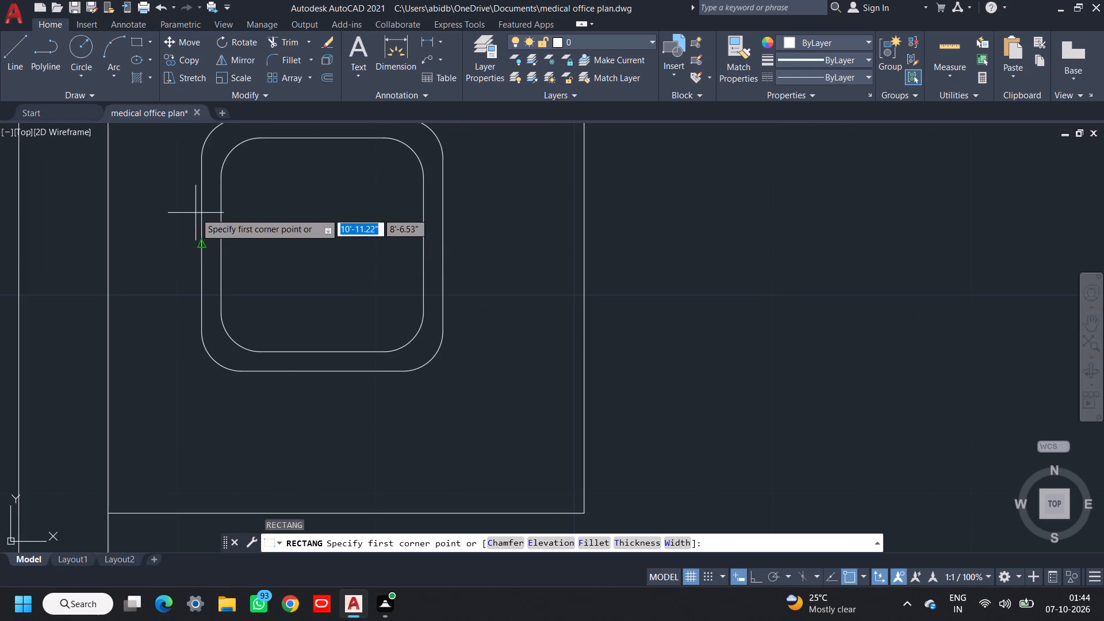
scroll(195, 213, "up", 1)
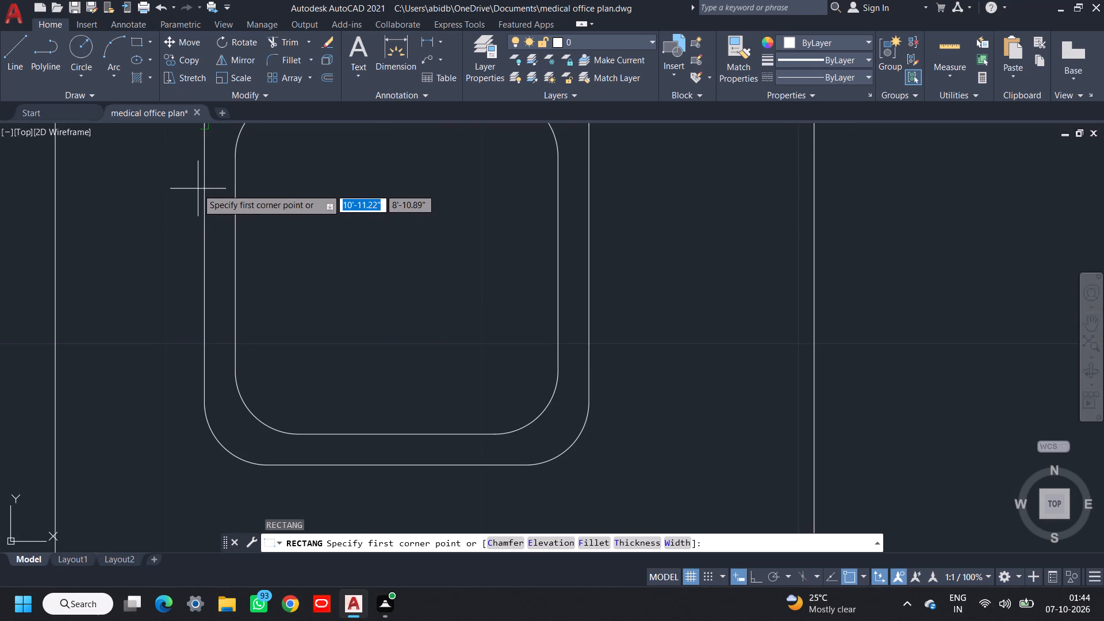
scroll(197, 189, "up", 1)
left_click(196, 189)
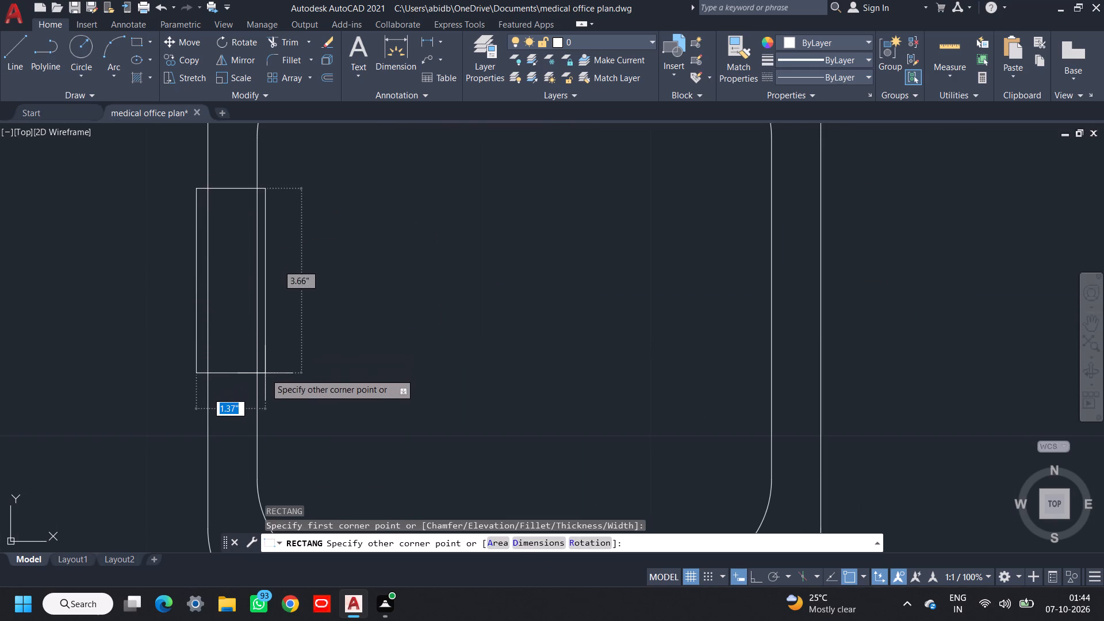
left_click(265, 373)
Trim the two sink outlines where they pass through the faucet rectangle.
scroll(281, 364, "down", 2)
type("tr")
key("space")
key("space")
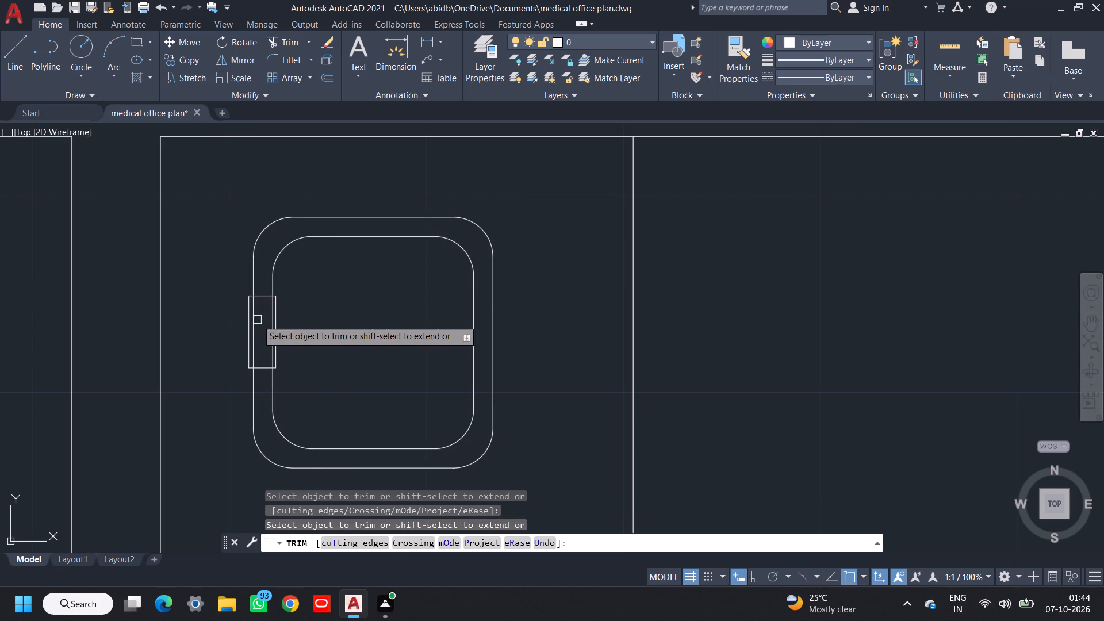
scroll(257, 320, "up", 4)
left_click(347, 298)
left_click(209, 313)
scroll(243, 320, "down", 3)
key("Escape")
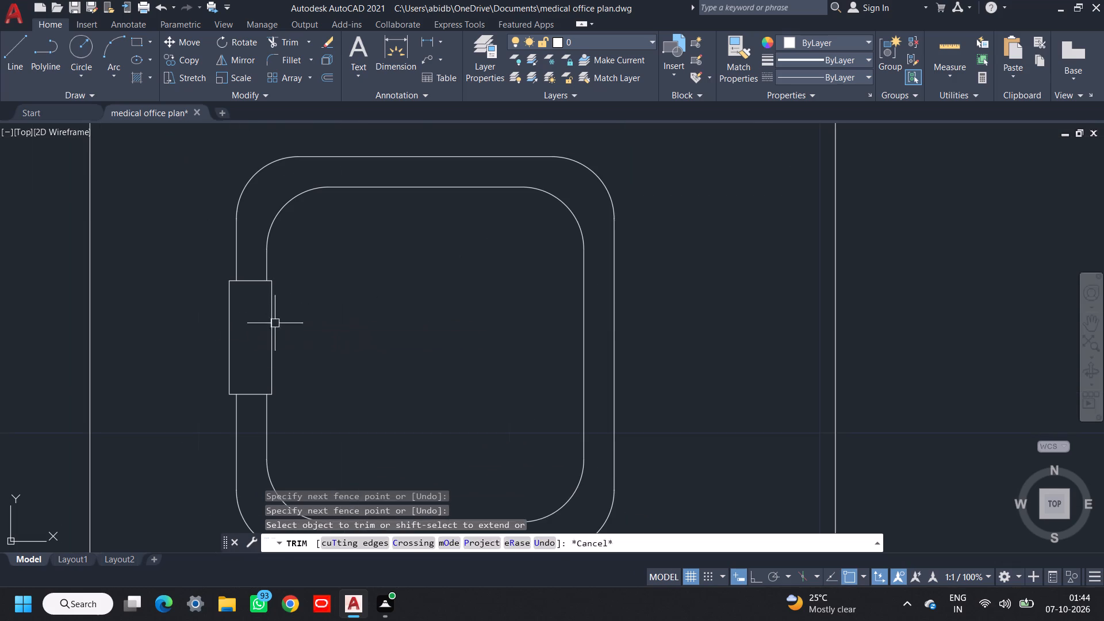
Draw a small drain circle near the centre of the sink basin.
middle_click_drag(341, 335, 294, 316)
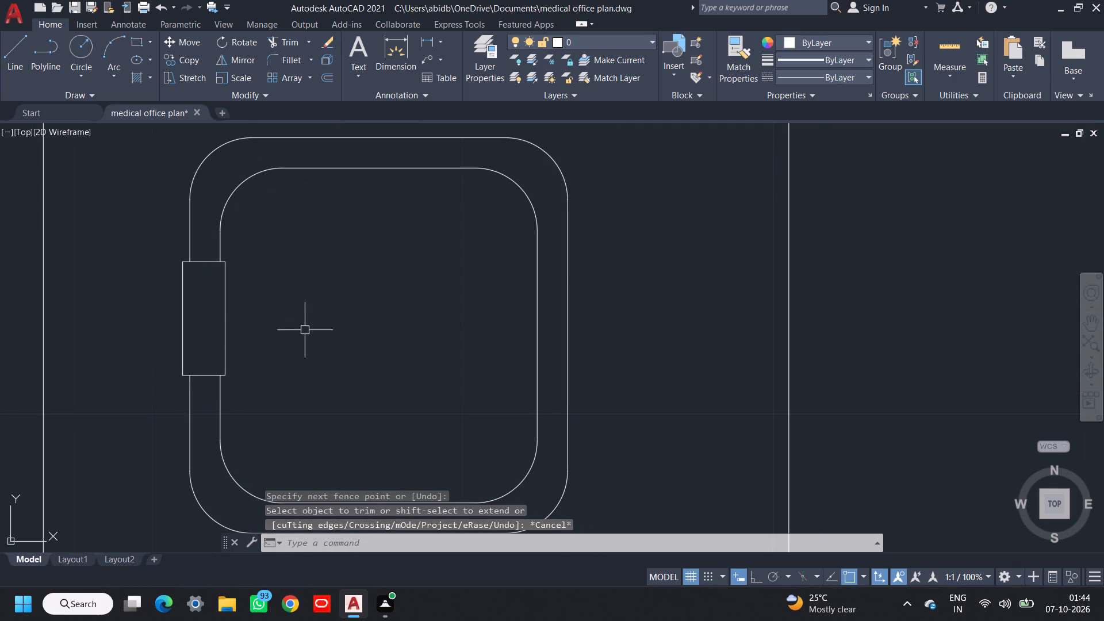
middle_click_drag(306, 331, 273, 309)
key("c")
key("space")
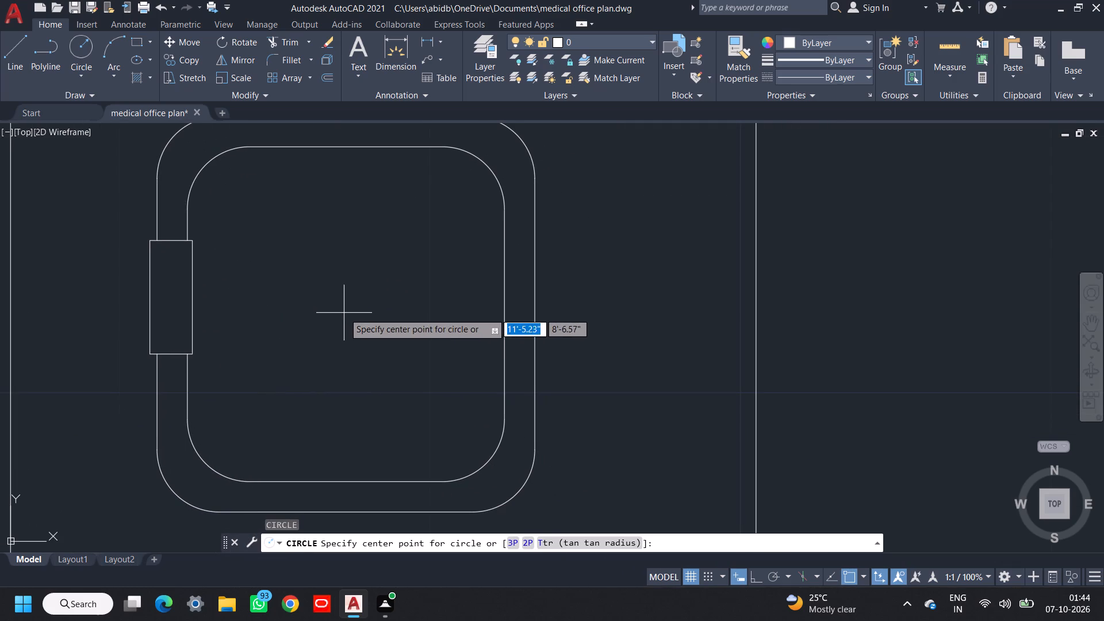
left_click(344, 313)
left_click(362, 327)
scroll(364, 327, "down", 2)
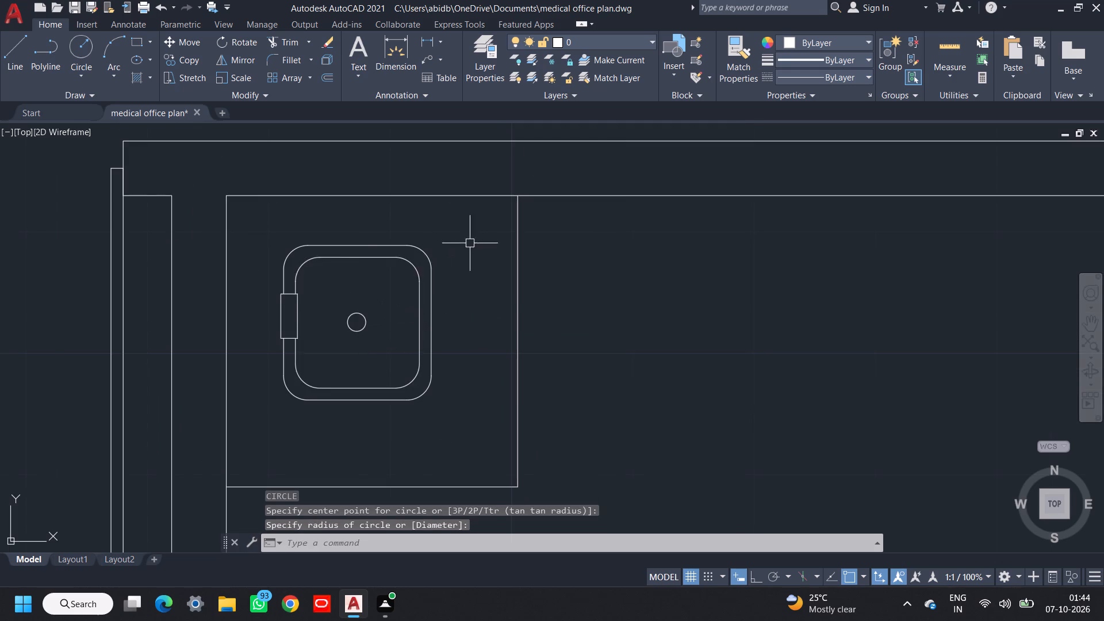
Copy the corner counter with its sink from the room's upper-left inner corner to the matching corner of the third sink-side room, 19'-9" to the right.
scroll(471, 248, "down", 1)
left_click(543, 236)
left_click(340, 420)
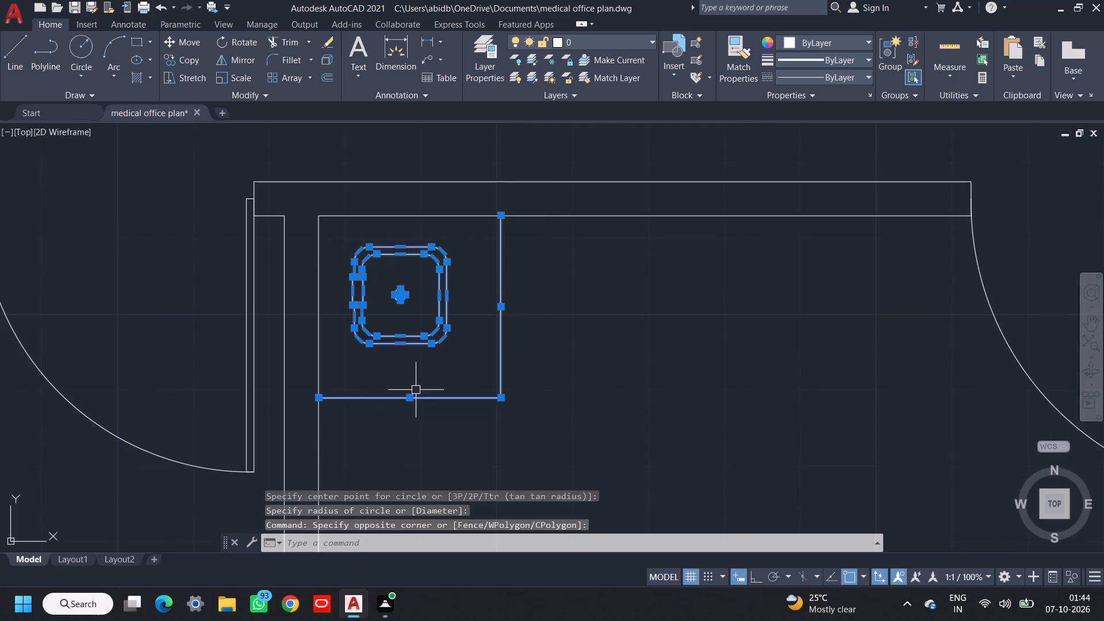
scroll(416, 389, "down", 1)
middle_click_drag(450, 382, 437, 385)
scroll(410, 287, "up", 2)
left_click(425, 308)
left_click(270, 352)
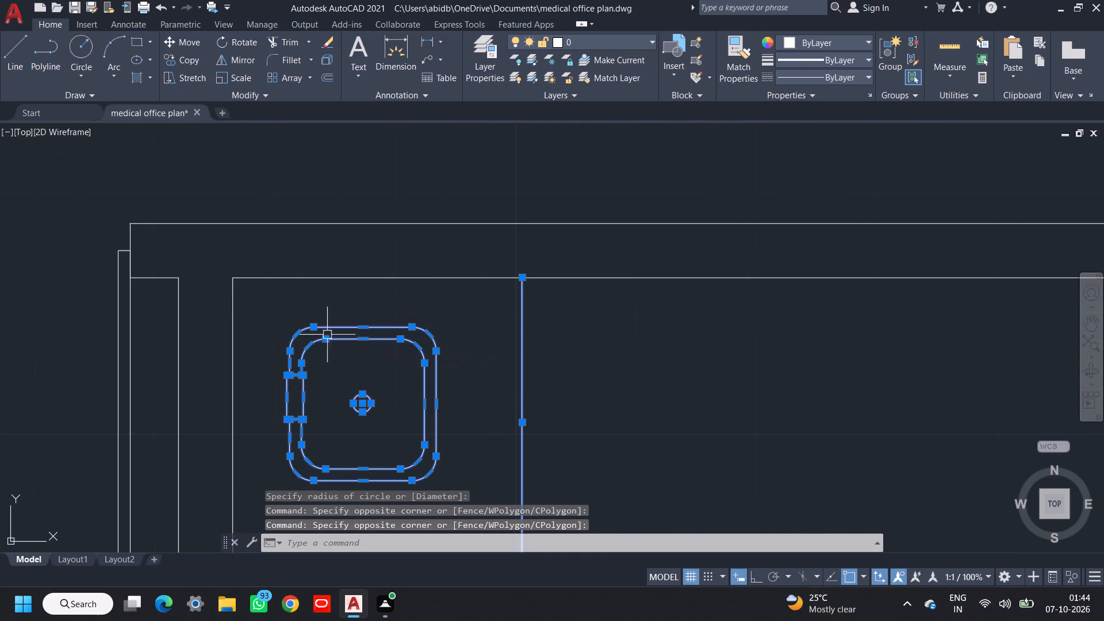
scroll(411, 309, "down", 2)
middle_click_drag(488, 343, 416, 311)
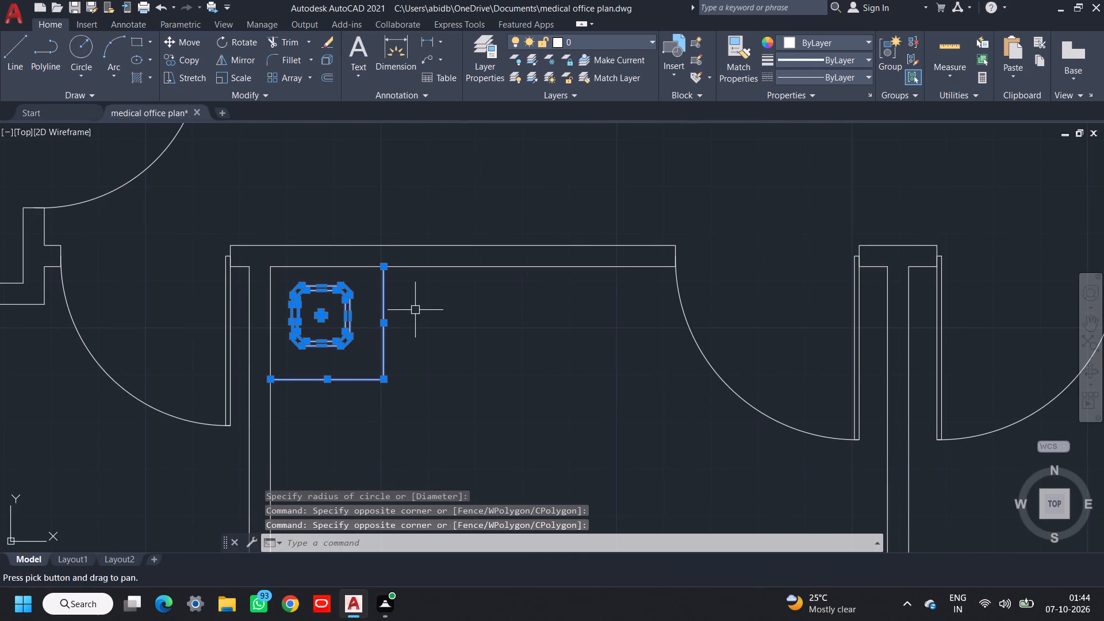
key("c")
type("o")
key("space")
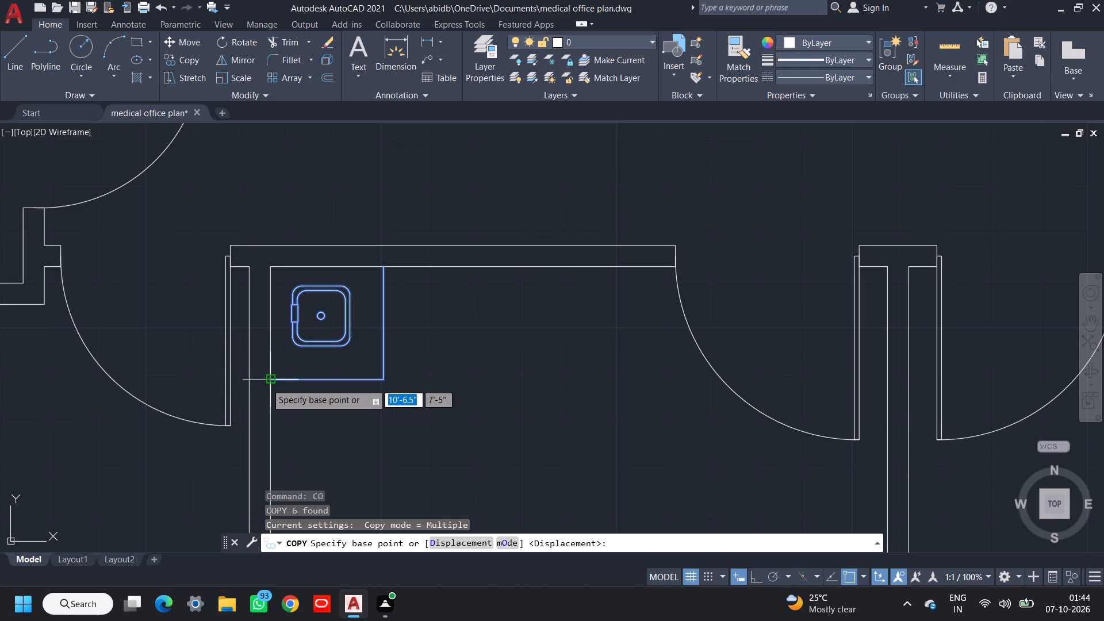
left_click(271, 270)
middle_click_drag(527, 291, 356, 292)
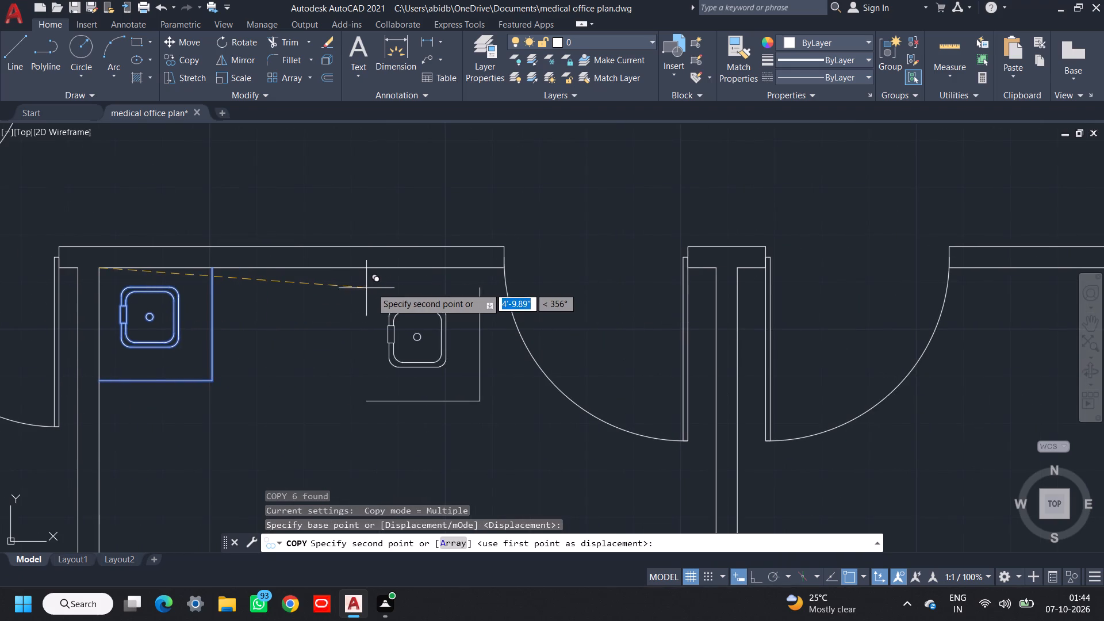
scroll(379, 287, "down", 2)
middle_click_drag(546, 279, 461, 293)
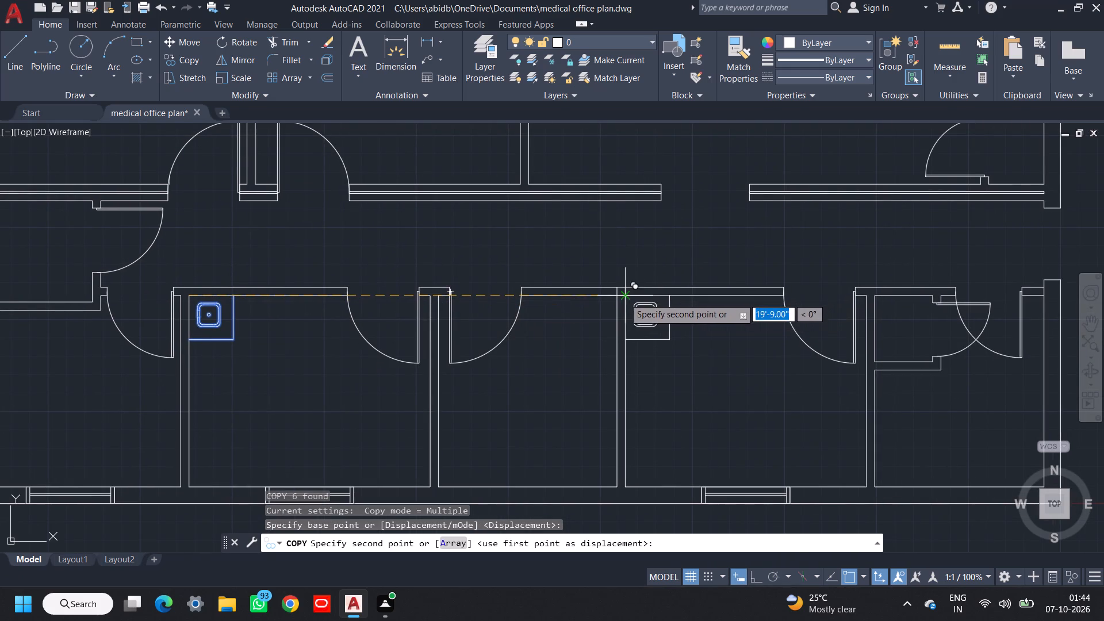
left_click(624, 298)
middle_click_drag(717, 342, 641, 358)
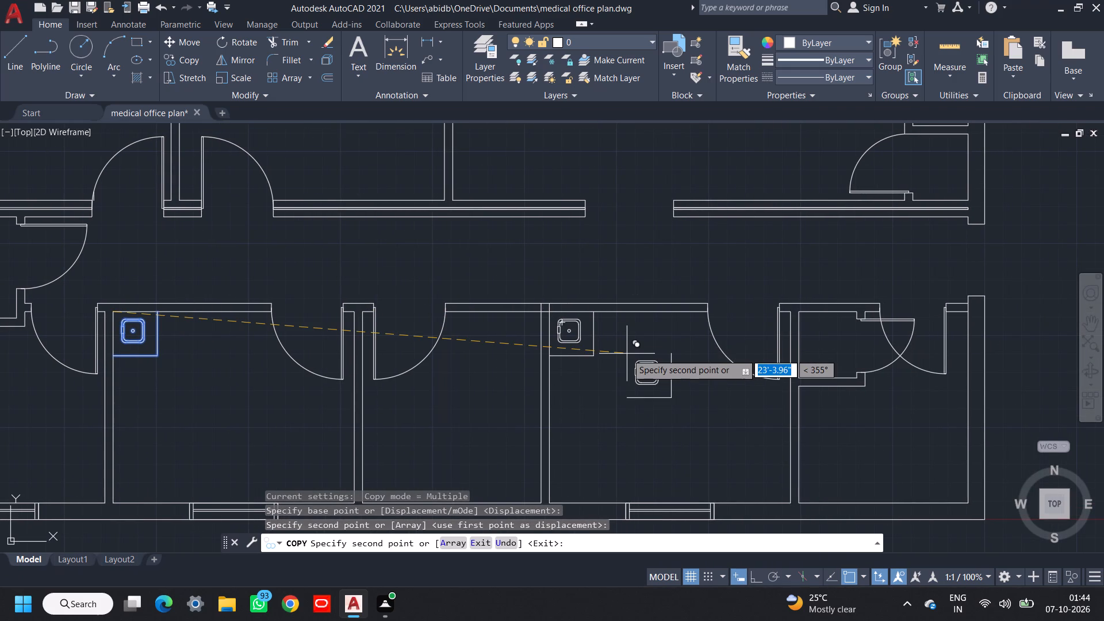
middle_click_drag(635, 351, 598, 338)
middle_click_drag(752, 427, 691, 423)
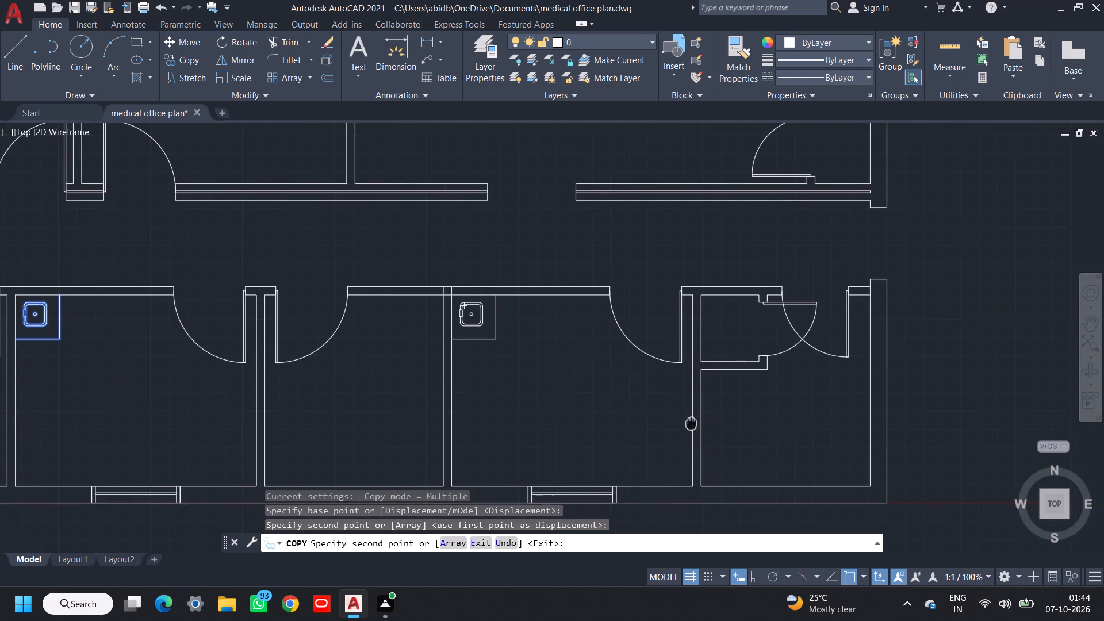
middle_click_drag(691, 423, 690, 423)
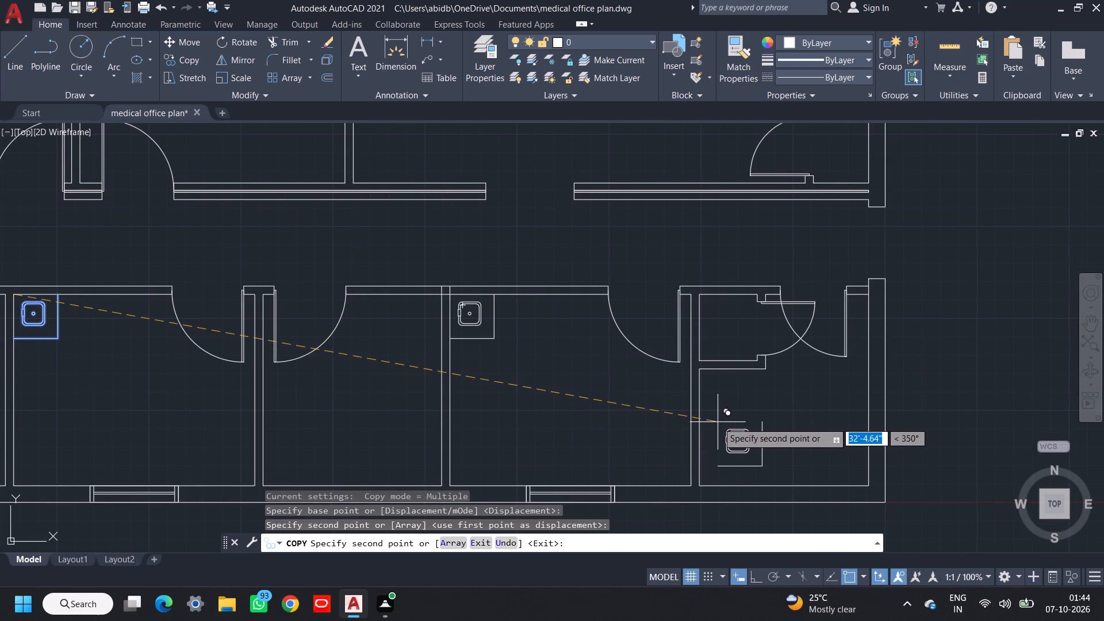
scroll(643, 409, "down", 1)
middle_click_drag(642, 409, 697, 444)
key("Escape")
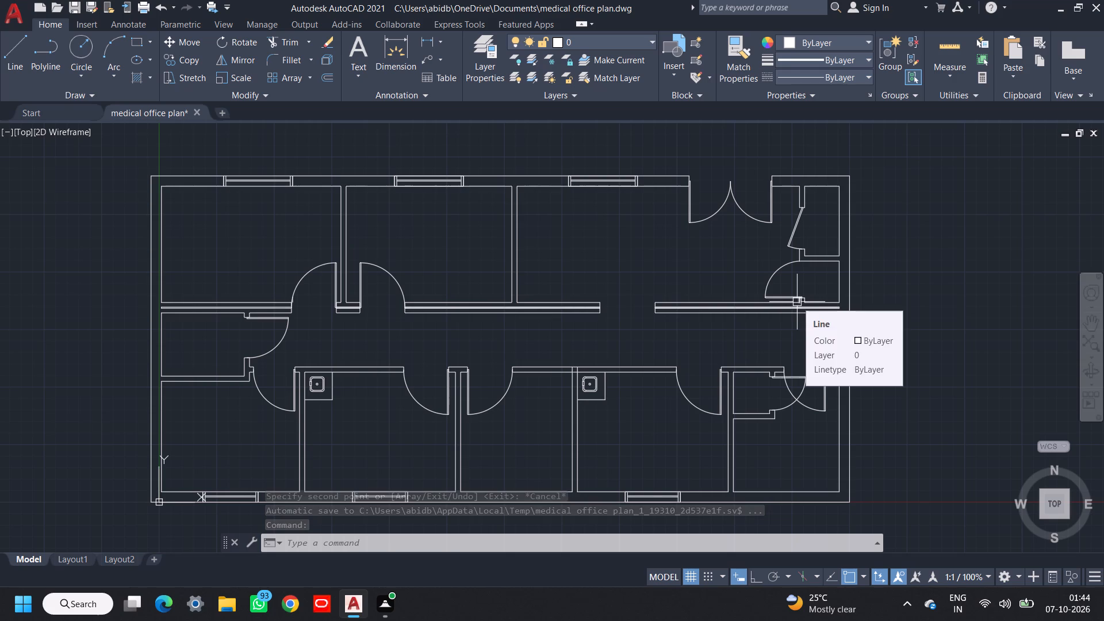
Draw a rectangle inside the small room with the swing door at the plan's right end, close to the outer wall.
type("rec")
key("space")
scroll(825, 280, "up", 2)
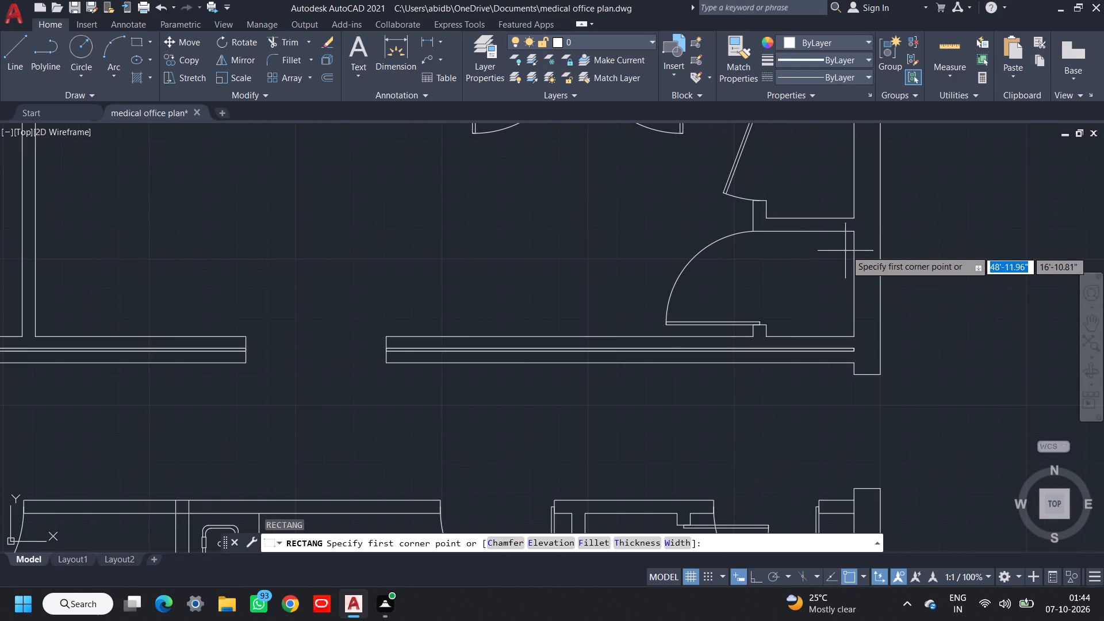
scroll(850, 250, "up", 1)
left_click(844, 258)
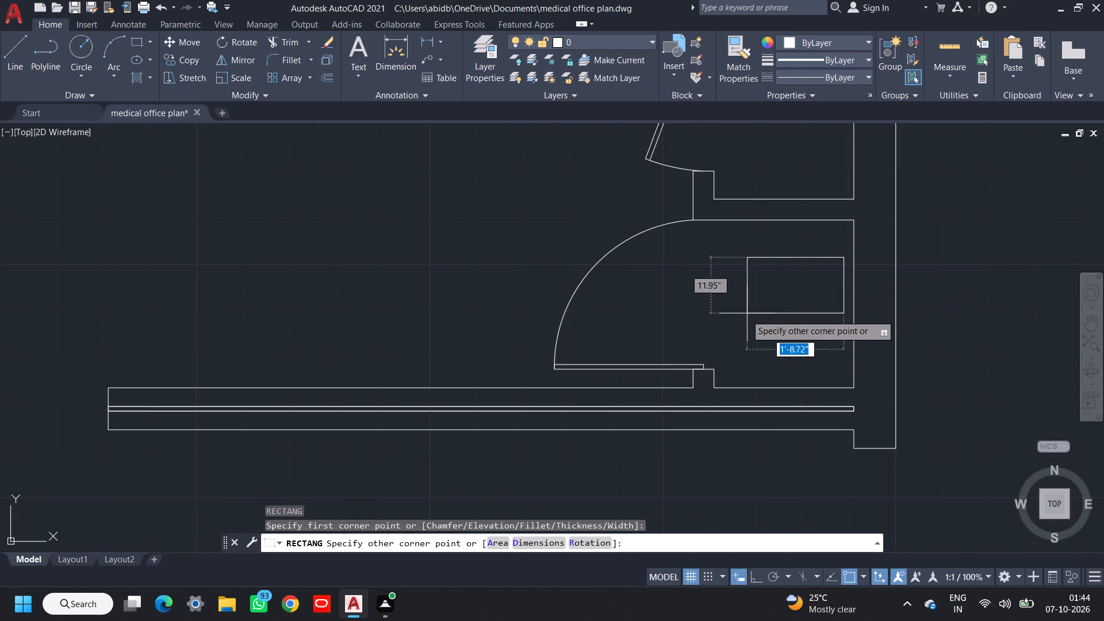
left_click(729, 356)
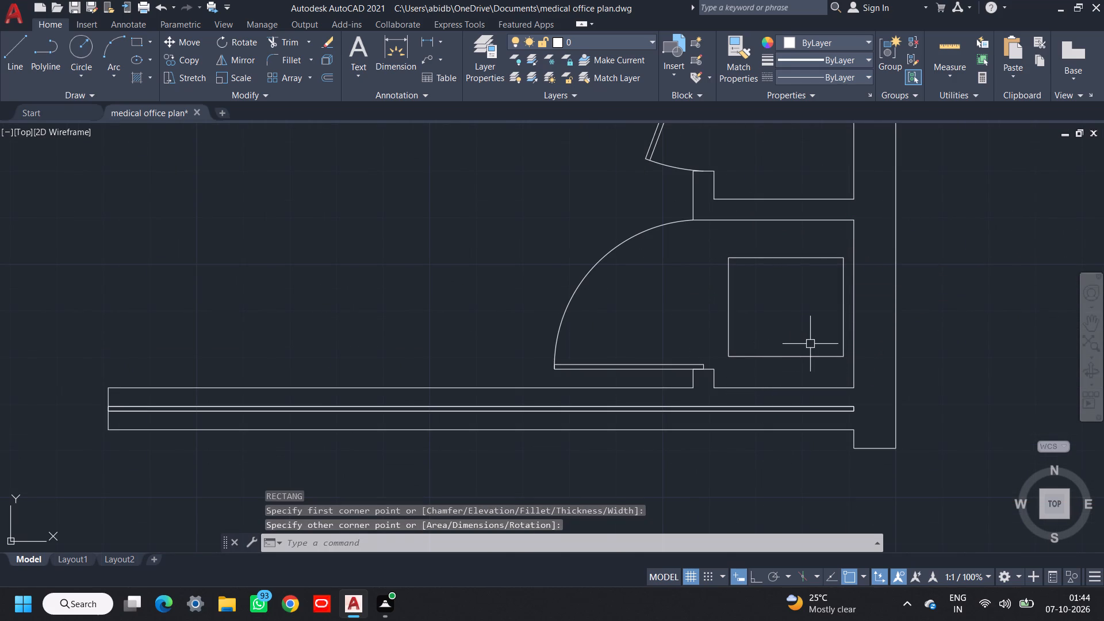
Explode the new rectangle and offset its right edge inward using the Through option.
left_click(838, 250)
left_click(818, 273)
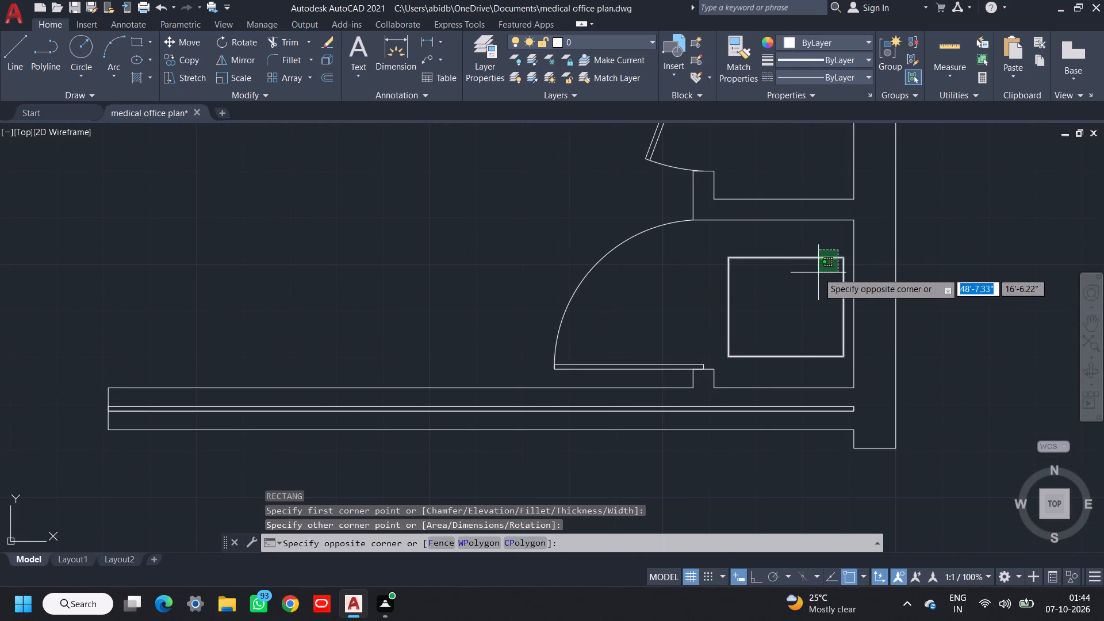
type("x o")
key("space")
key("space")
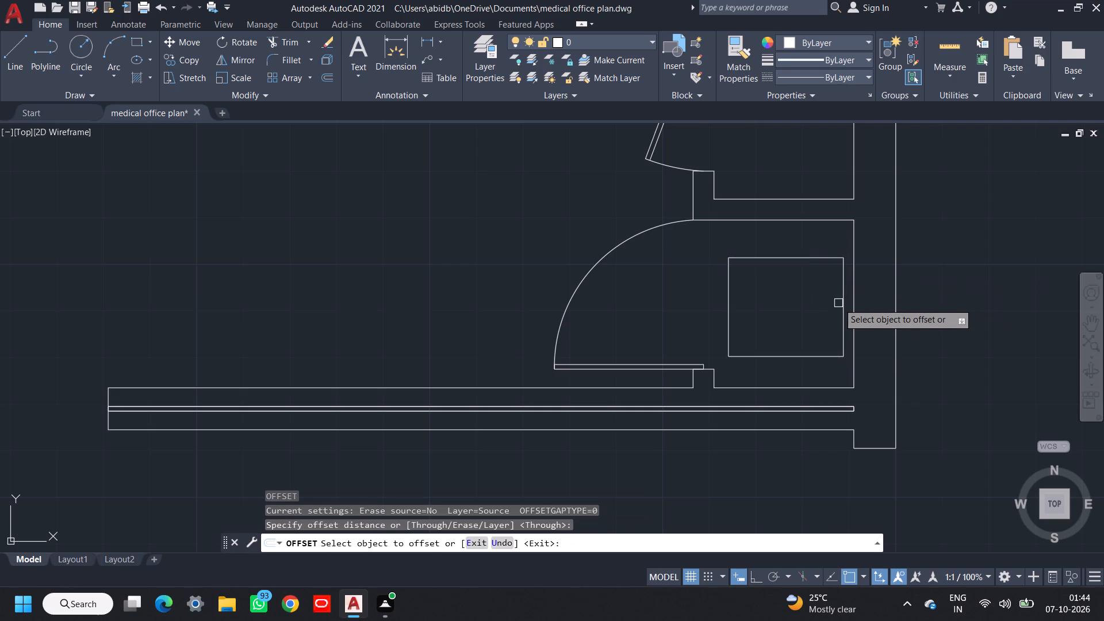
left_click(842, 301)
left_click(807, 306)
key("Escape")
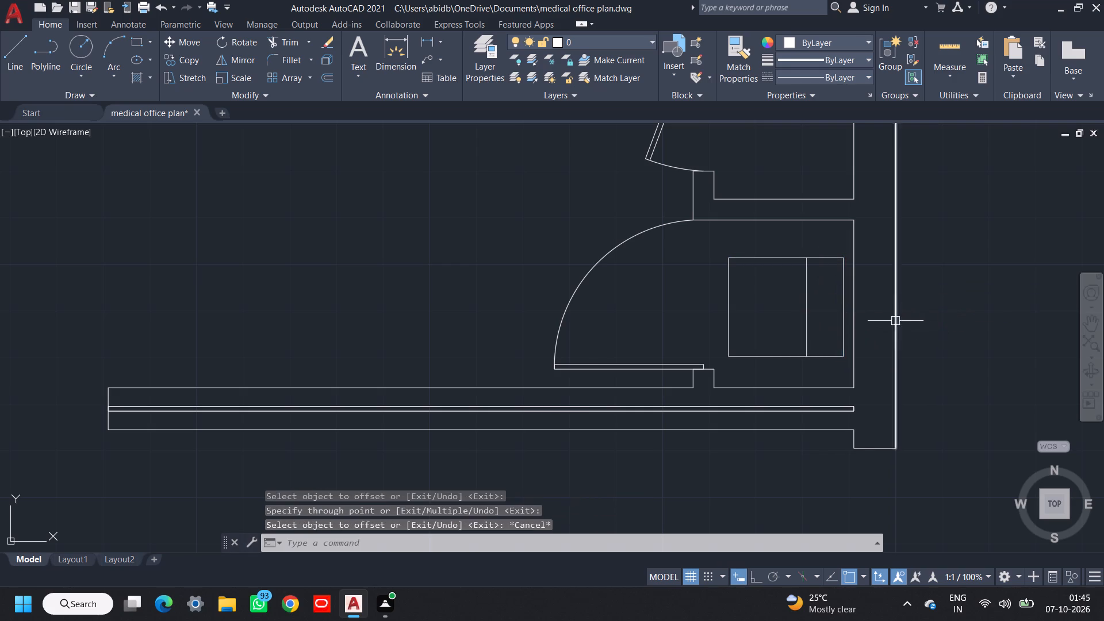
Insert the Sink-double - 36 in top and Sink-single - 30 in top blocks from Kitchens.dwg in DesignCenter, left of the floor plan.
scroll(910, 321, "down", 2)
middle_click_drag(908, 323, 861, 289)
scroll(857, 289, "down", 1)
middle_click_drag(825, 348, 834, 344)
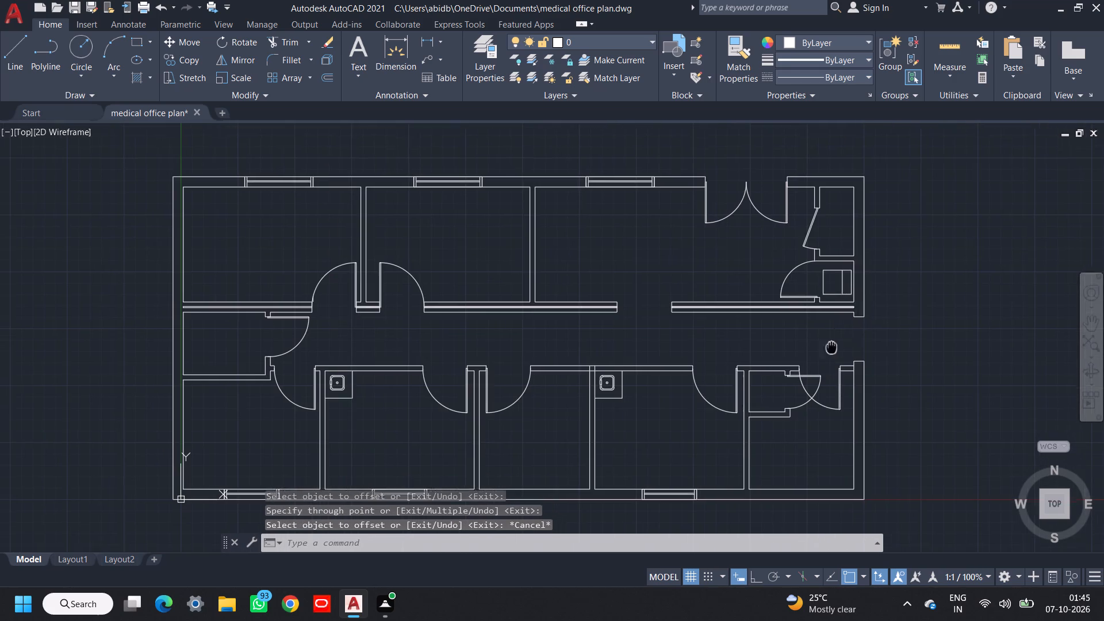
middle_click_drag(834, 344, 882, 306)
scroll(848, 312, "down", 1)
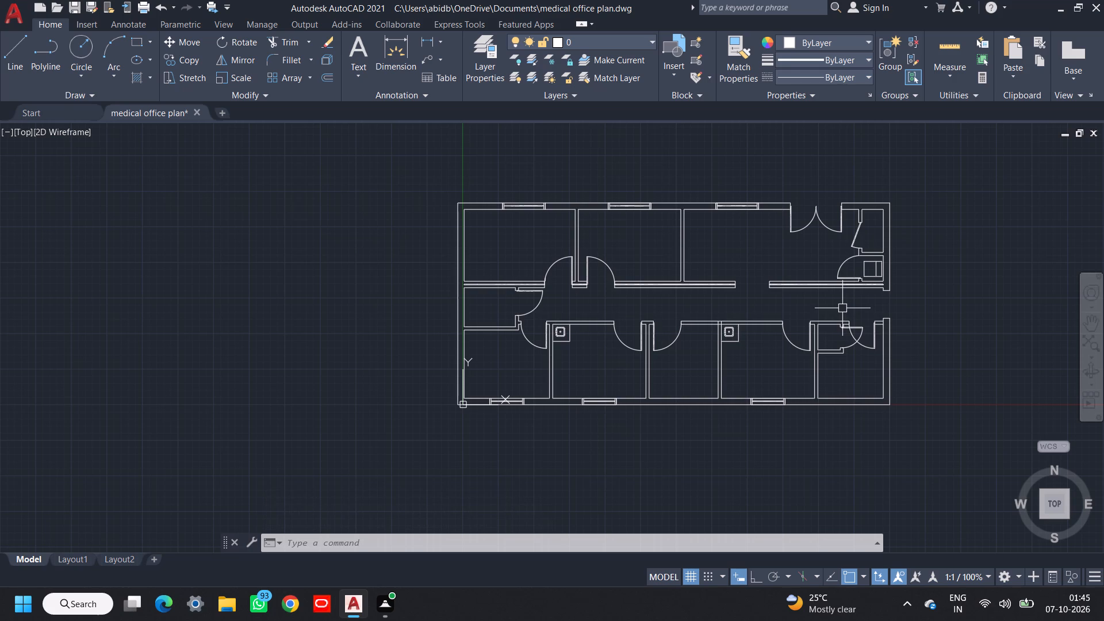
middle_click_drag(693, 329, 518, 356)
key("ctrl+2")
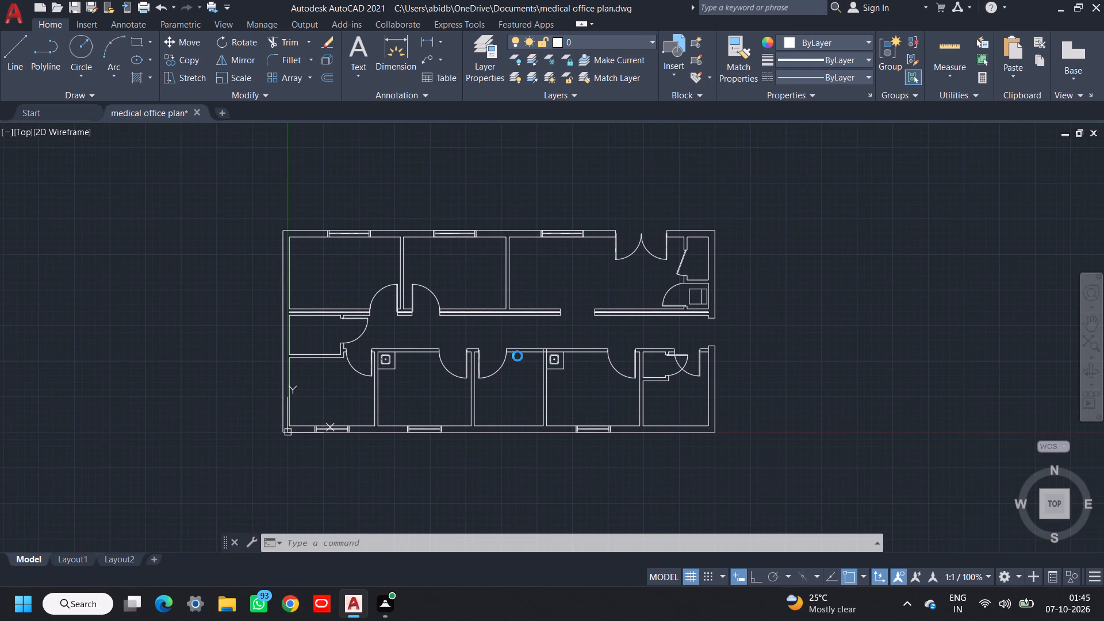
left_click_drag(530, 172, 771, 171)
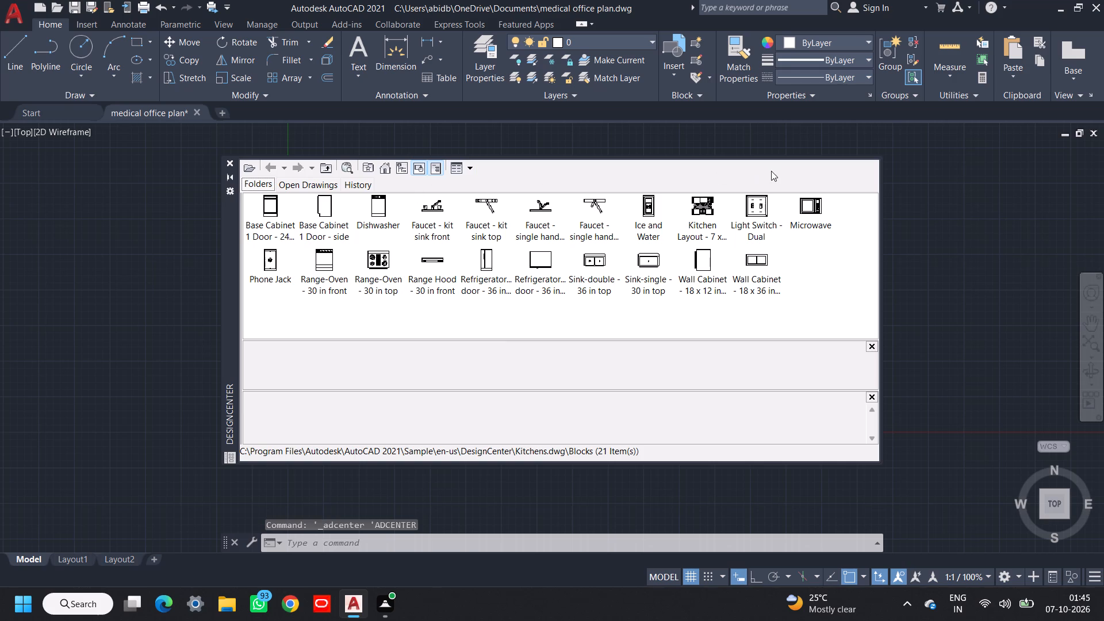
left_click_drag(771, 171, 772, 170)
left_click_drag(595, 256, 144, 258)
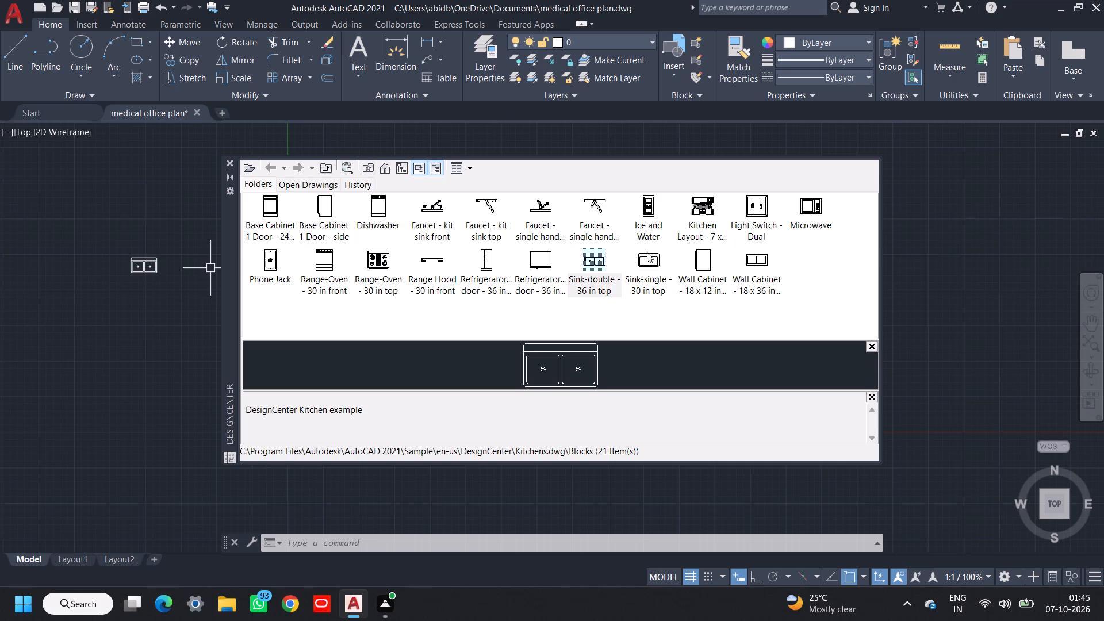
left_click_drag(647, 252, 174, 319)
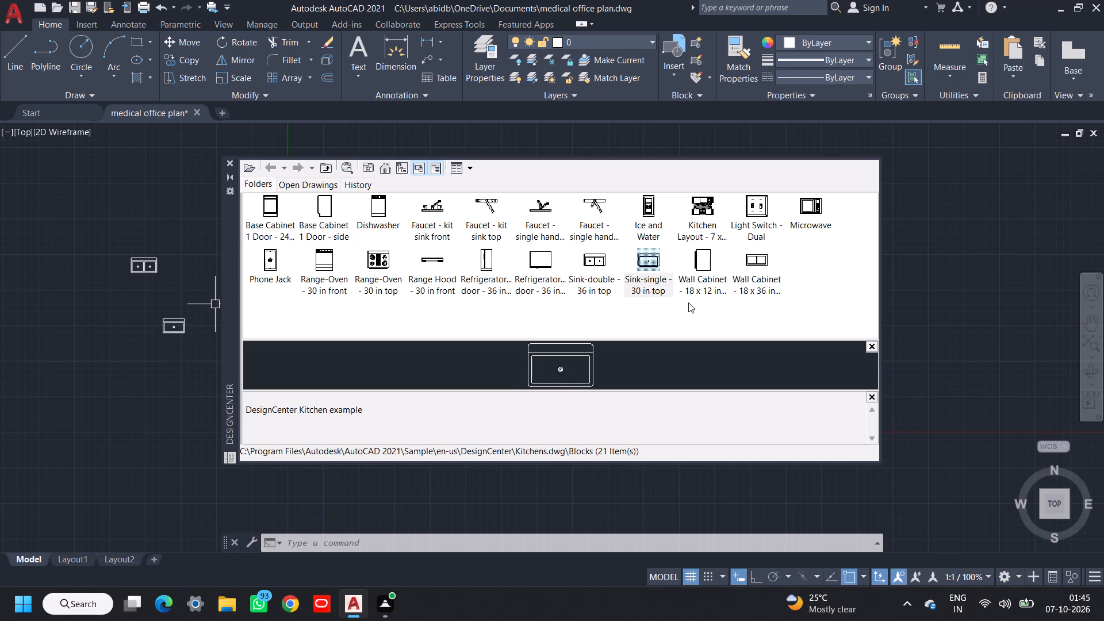
Insert the Toilet - top block from House Designer.dwg in DesignCenter below the two sinks, and close DesignCenter.
left_click(385, 167)
double_click(375, 207)
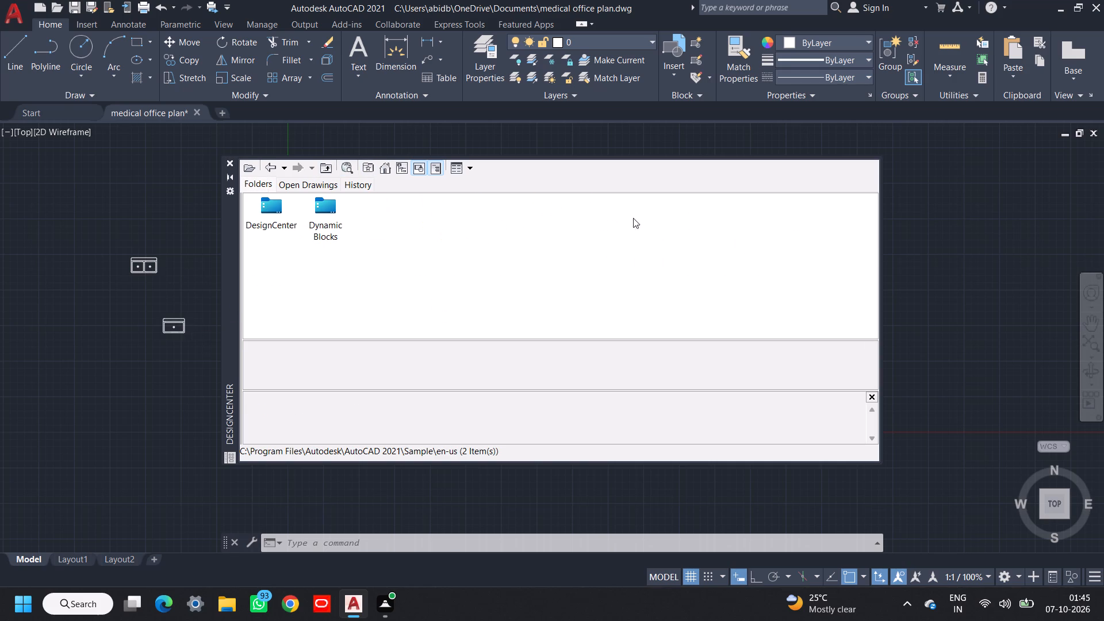
double_click(270, 209)
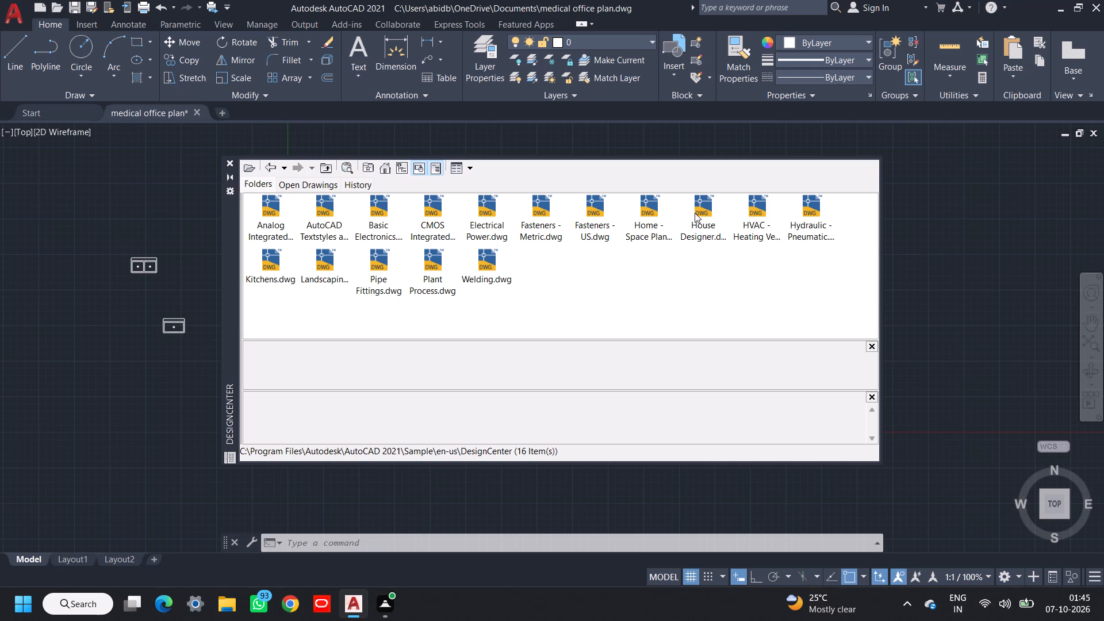
double_click(701, 213)
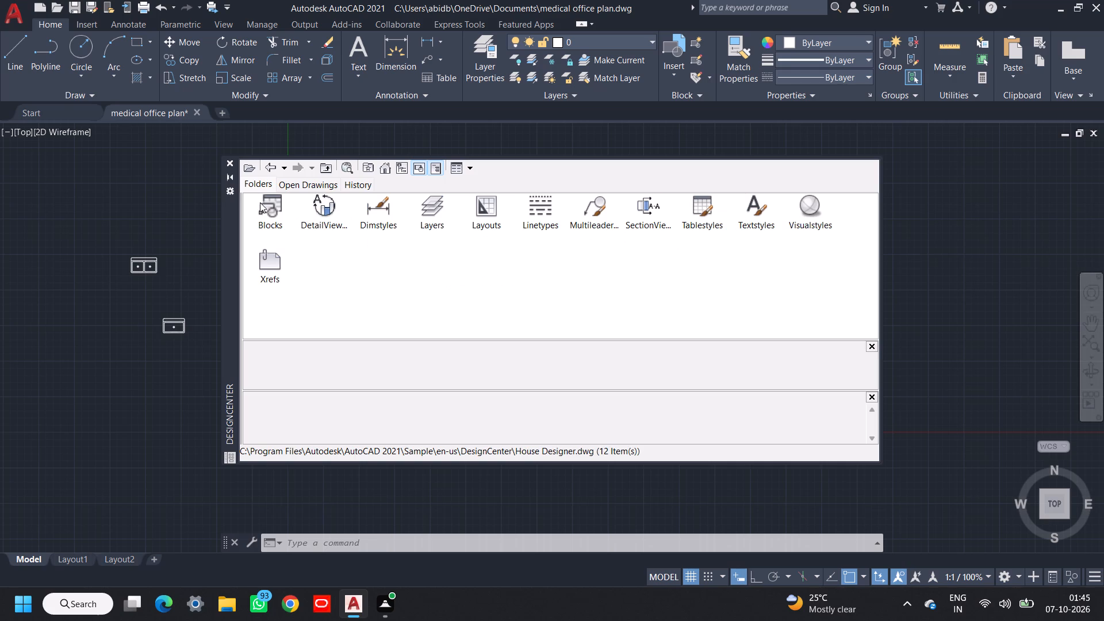
double_click(260, 202)
left_click_drag(538, 259, 480, 284)
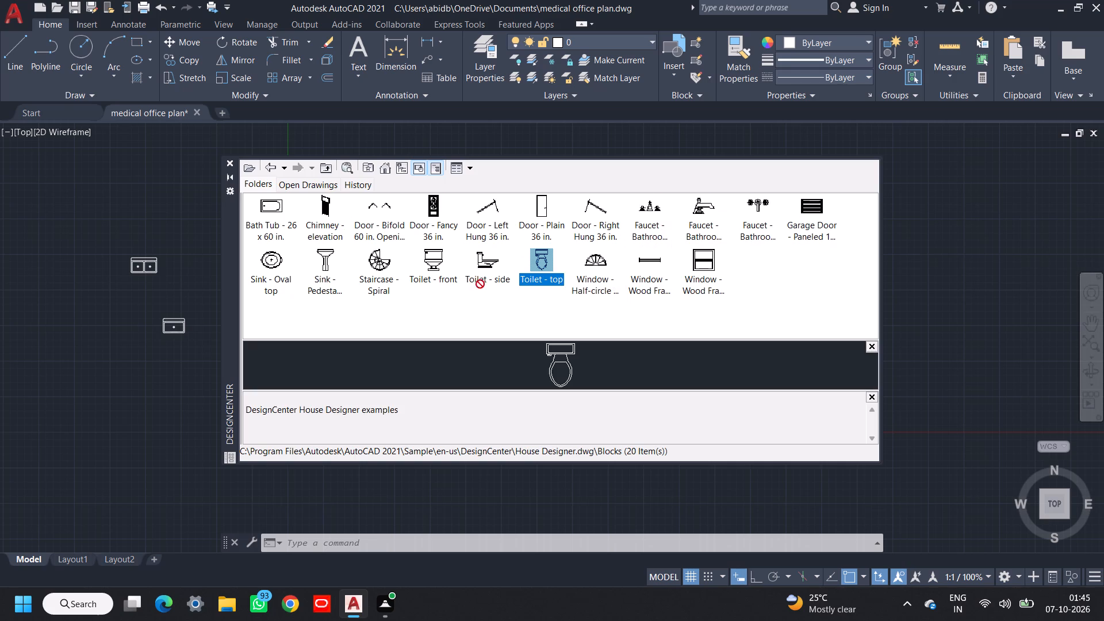
left_click_drag(480, 284, 128, 363)
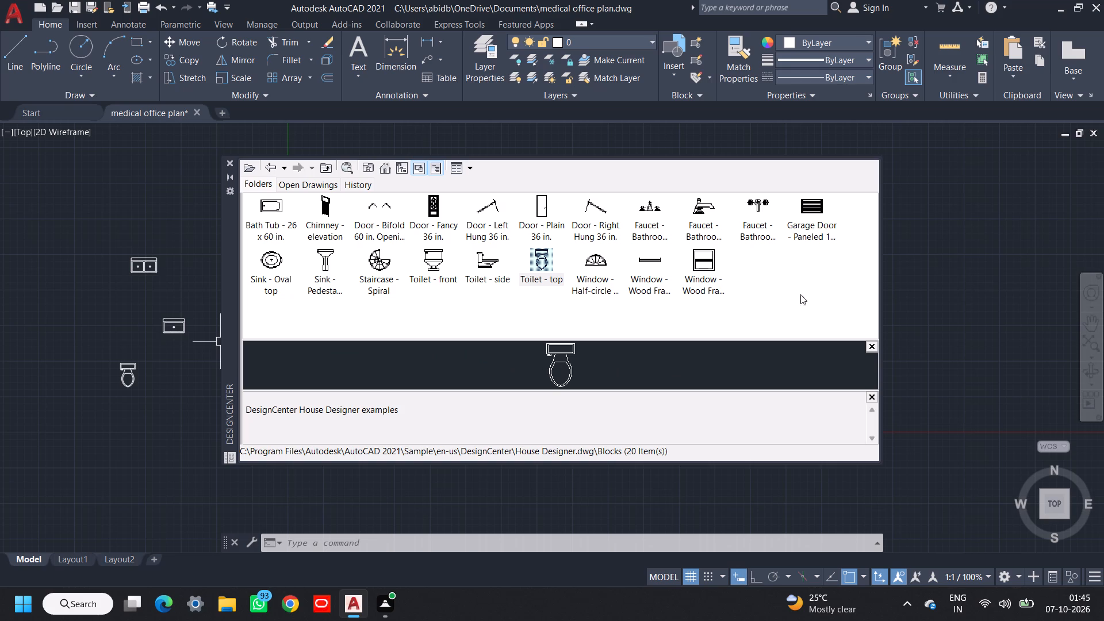
left_click(228, 162)
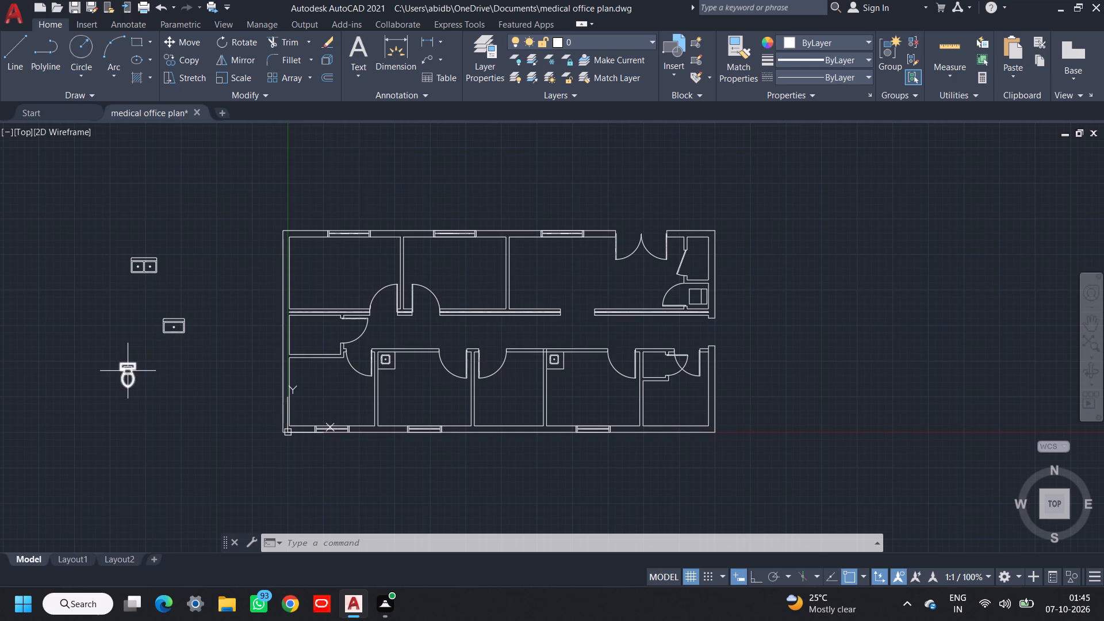
Rotate the toilet block 90° counterclockwise with Ortho on so that its tank is on the left.
left_click(128, 371)
middle_click_drag(223, 389, 225, 359)
key("r")
key("o")
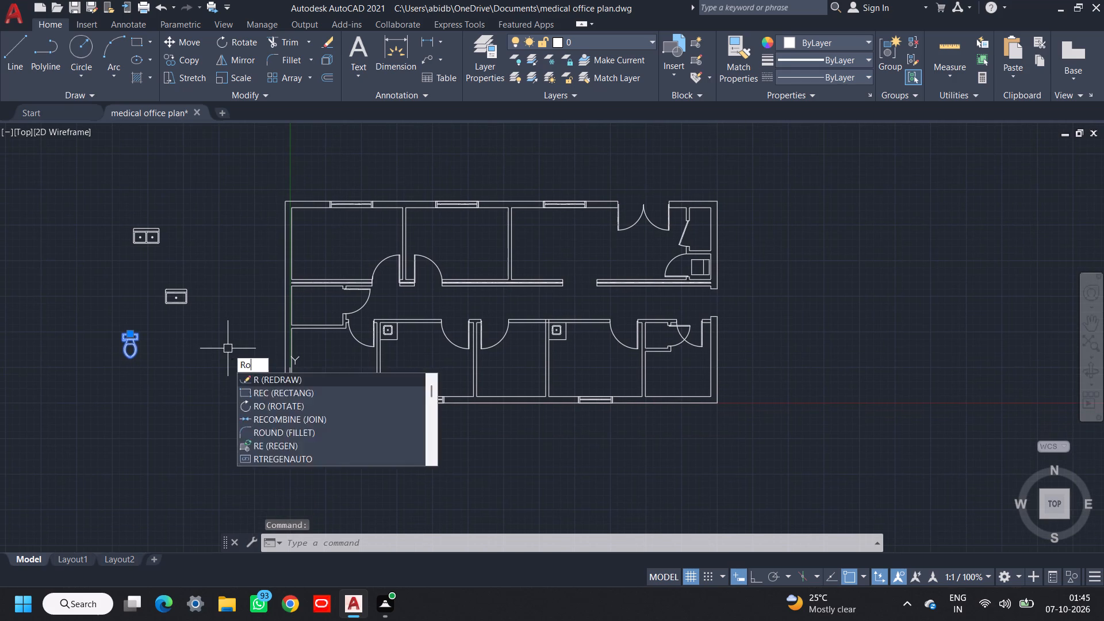
key("space")
left_click(130, 344)
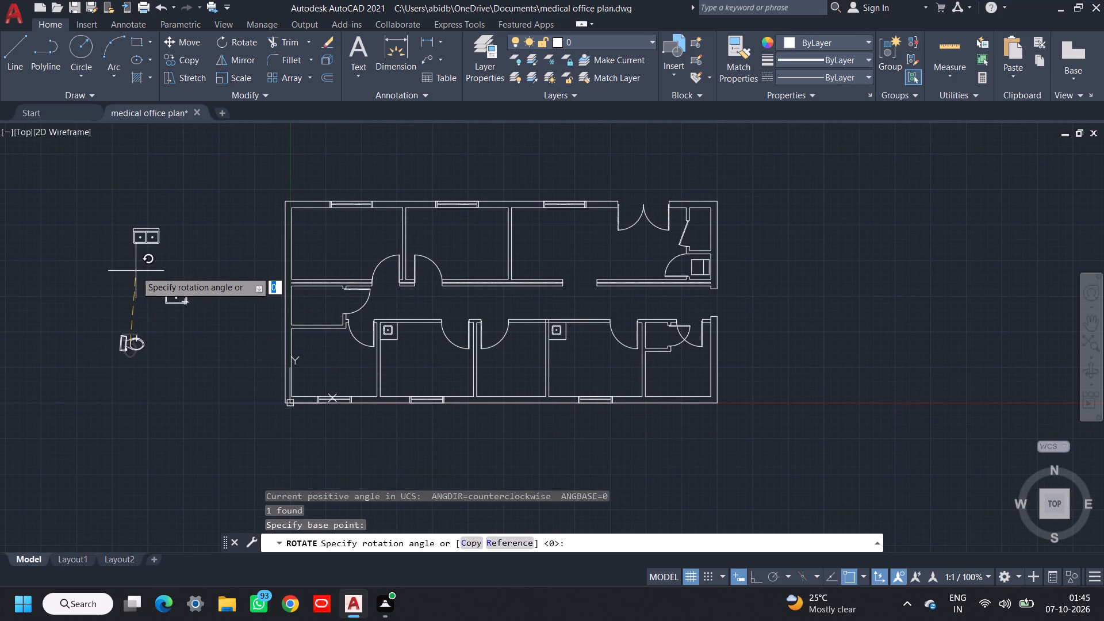
key("F8")
left_click(135, 271)
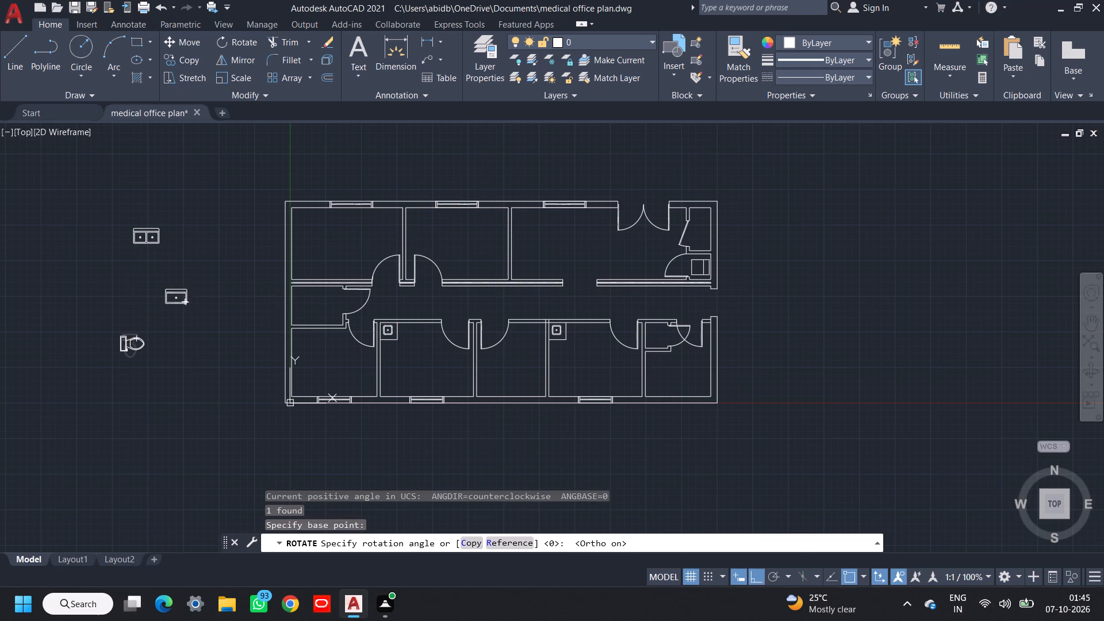
Move the rotated toilet into the lower-left corner of the restroom at the floor plan's lower-right end.
left_click(151, 324)
left_click(116, 354)
middle_click_drag(145, 366, 162, 349)
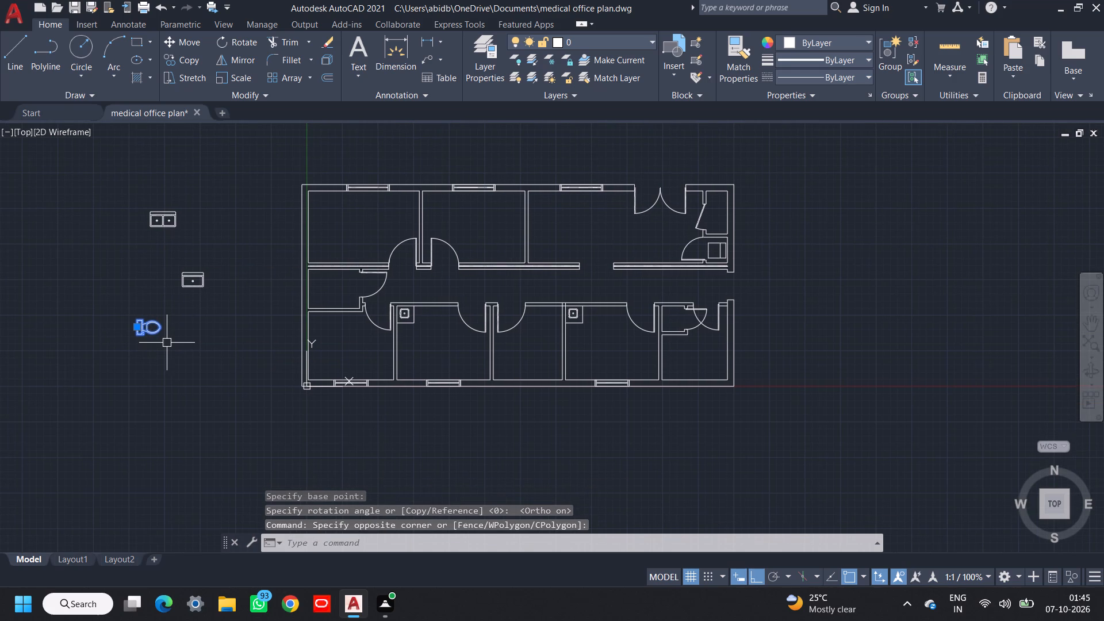
key("m")
key("space")
scroll(137, 351, "up", 3)
left_click(129, 286)
scroll(224, 298, "down", 3)
middle_click_drag(455, 327, 449, 327)
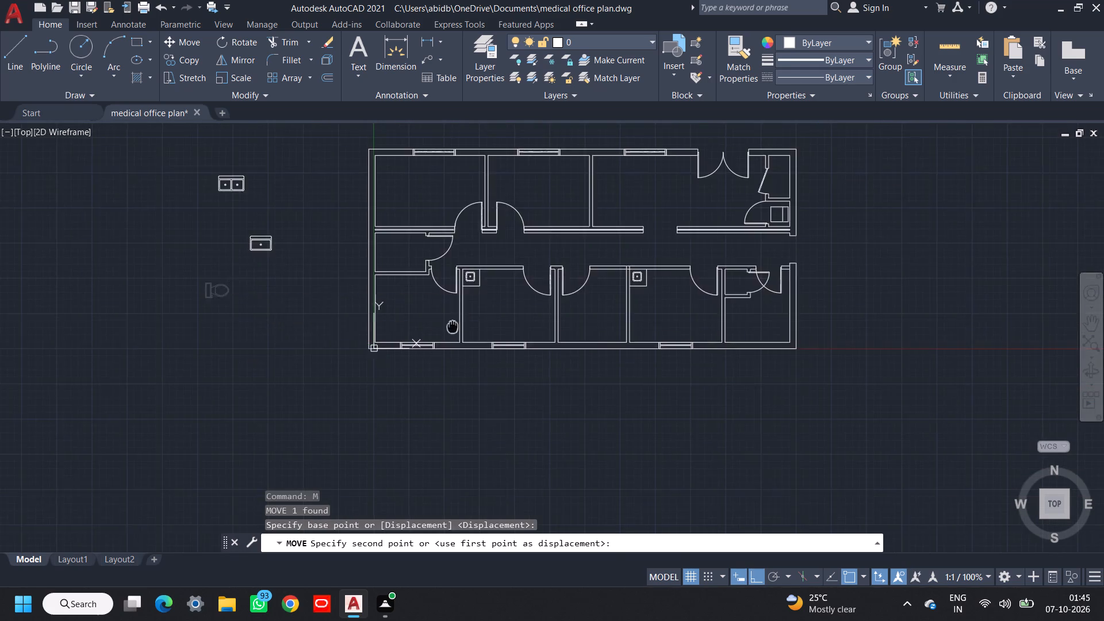
middle_click_drag(449, 327, 320, 335)
scroll(578, 350, "up", 2)
left_click(603, 356)
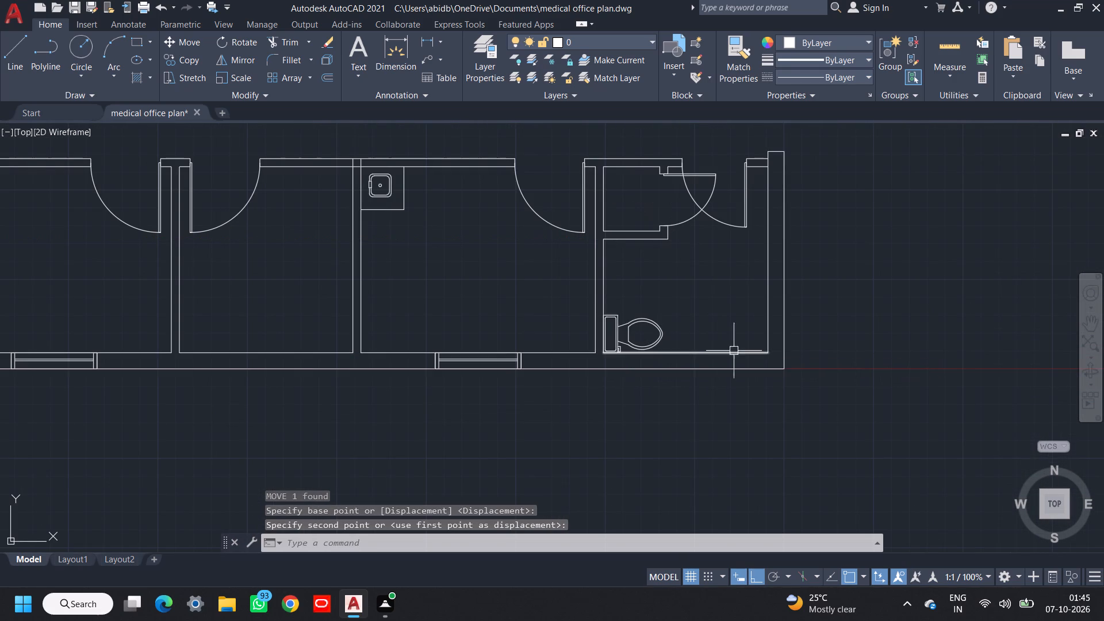
Move the toilet 4" straight up from the restroom's bottom wall, keeping its tank against the left wall.
middle_click_drag(741, 354, 623, 253)
scroll(600, 254, "up", 2)
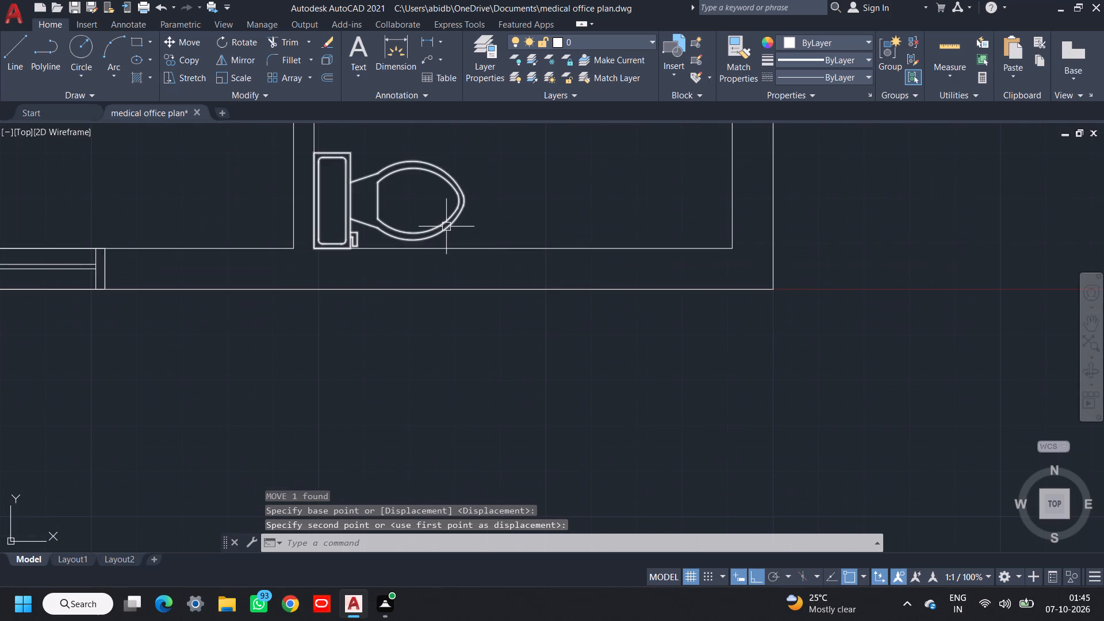
left_click(445, 225)
middle_click_drag(453, 230, 537, 306)
key("m")
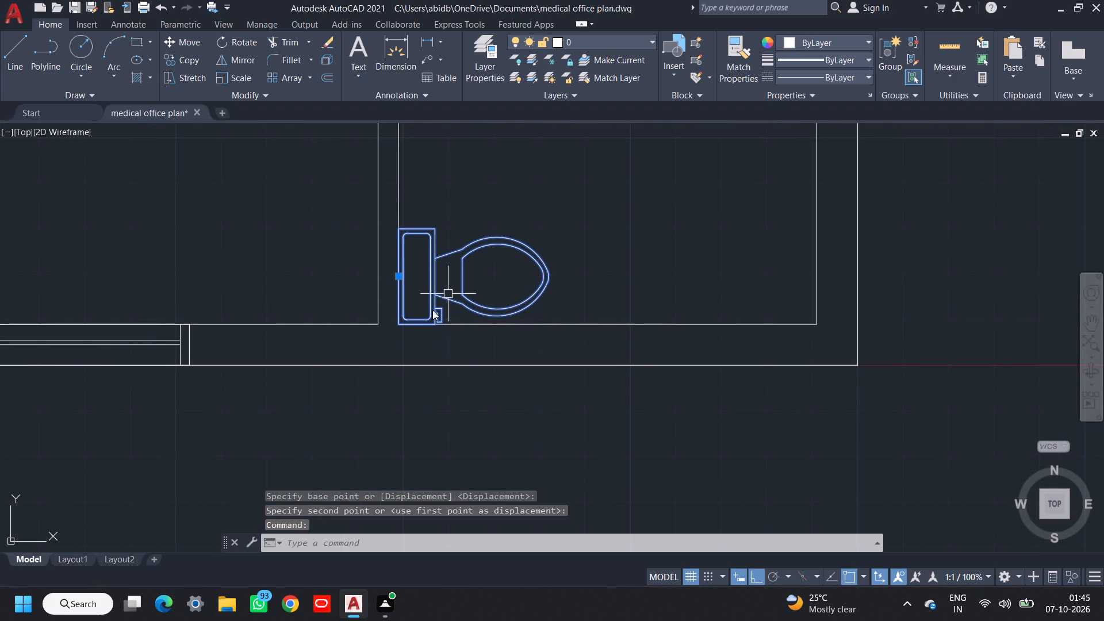
key("space")
left_click(398, 323)
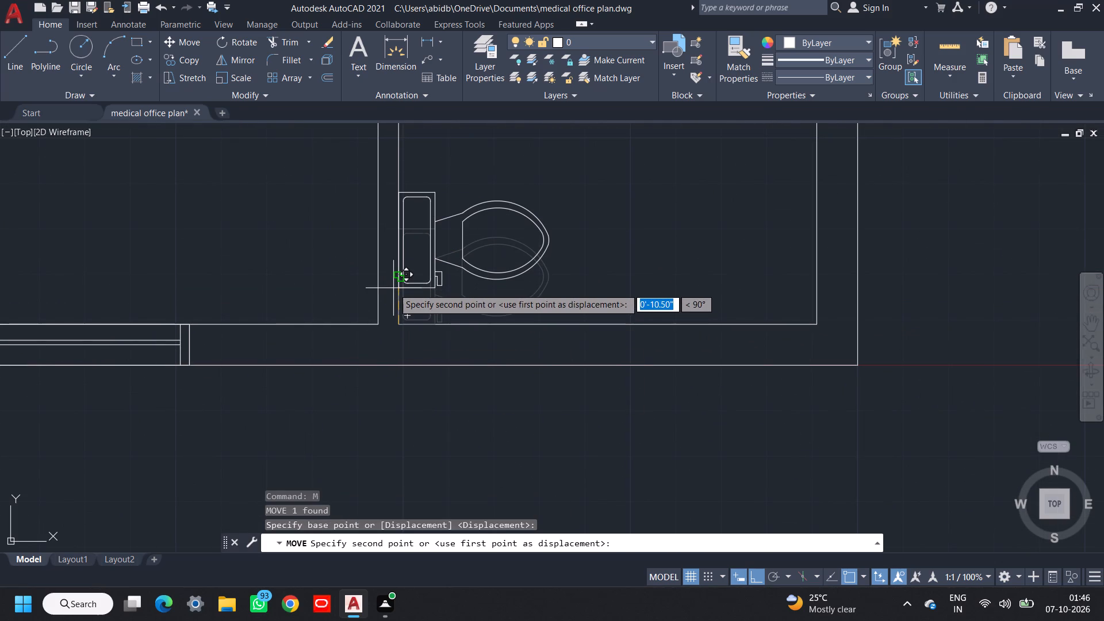
type("4\"")
key("Return")
scroll(441, 288, "down", 3)
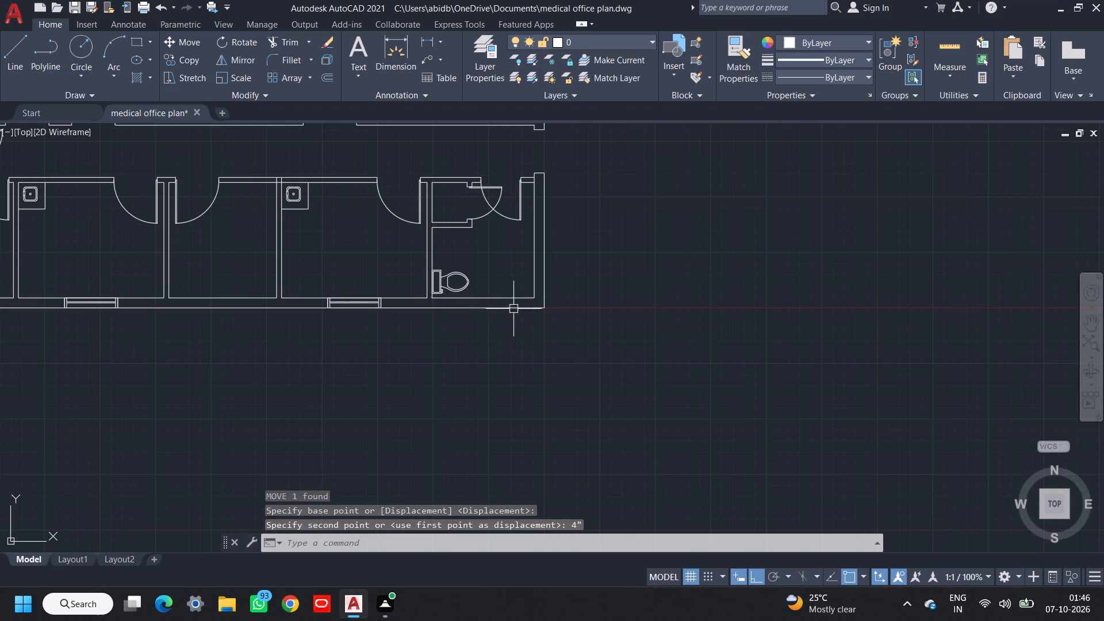
Rotate the single sink outside the plan 90° counterclockwise so that its back edge is on the left.
middle_click(500, 319)
scroll(483, 314, "down", 1)
middle_click_drag(441, 315, 648, 425)
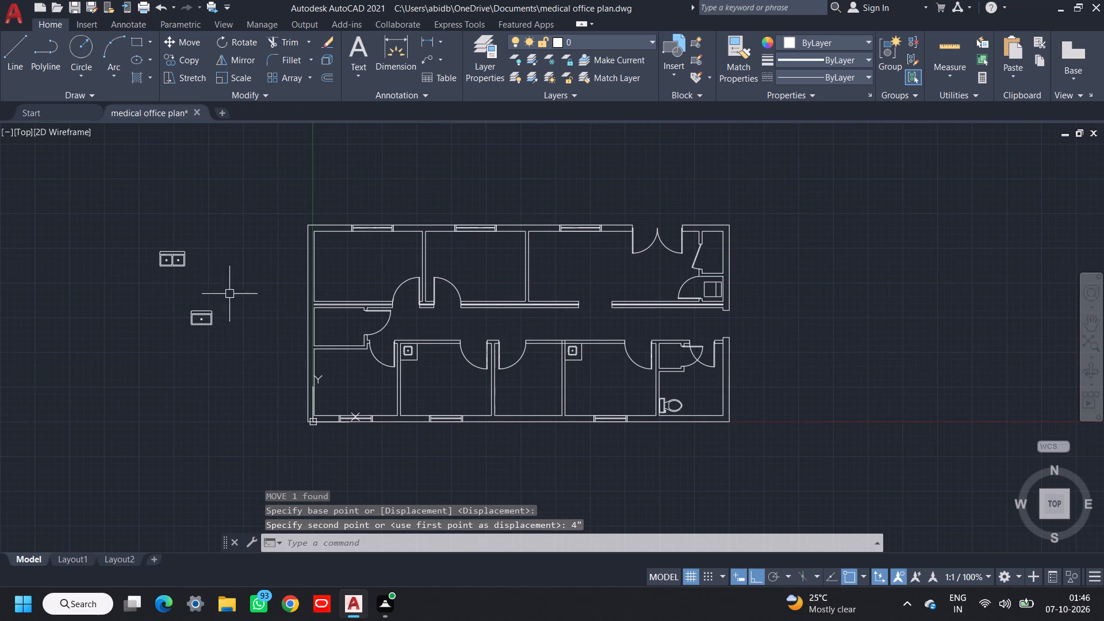
left_click(216, 294)
left_click(175, 352)
key("r")
type("o")
key("space")
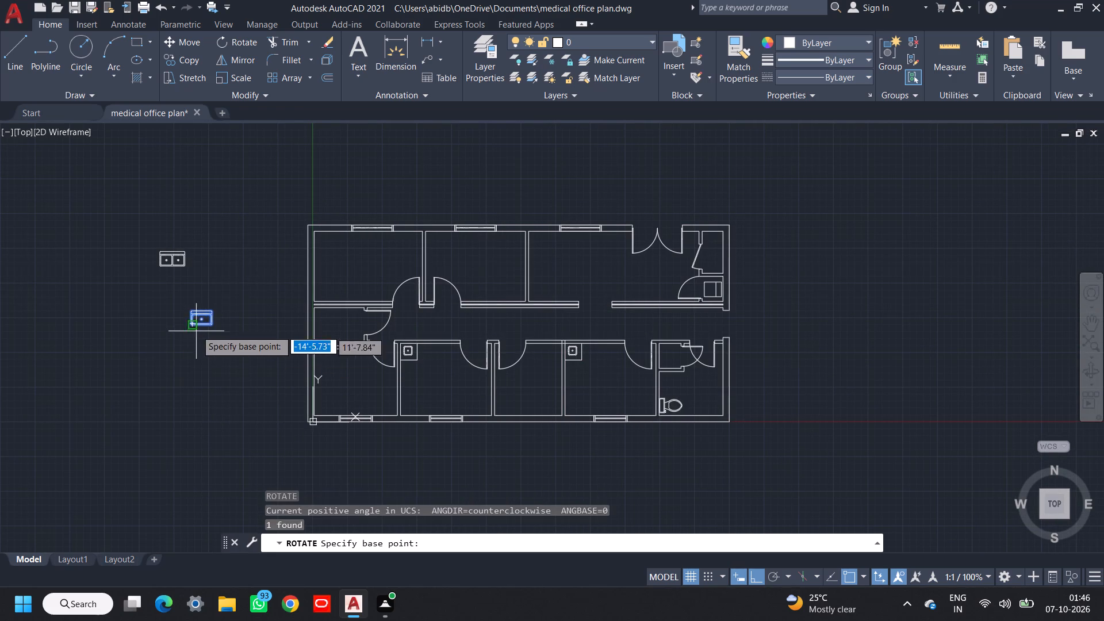
left_click(200, 320)
left_click(214, 255)
Scale the single sink down slightly by eye about its drain, in two passes.
left_click(212, 297)
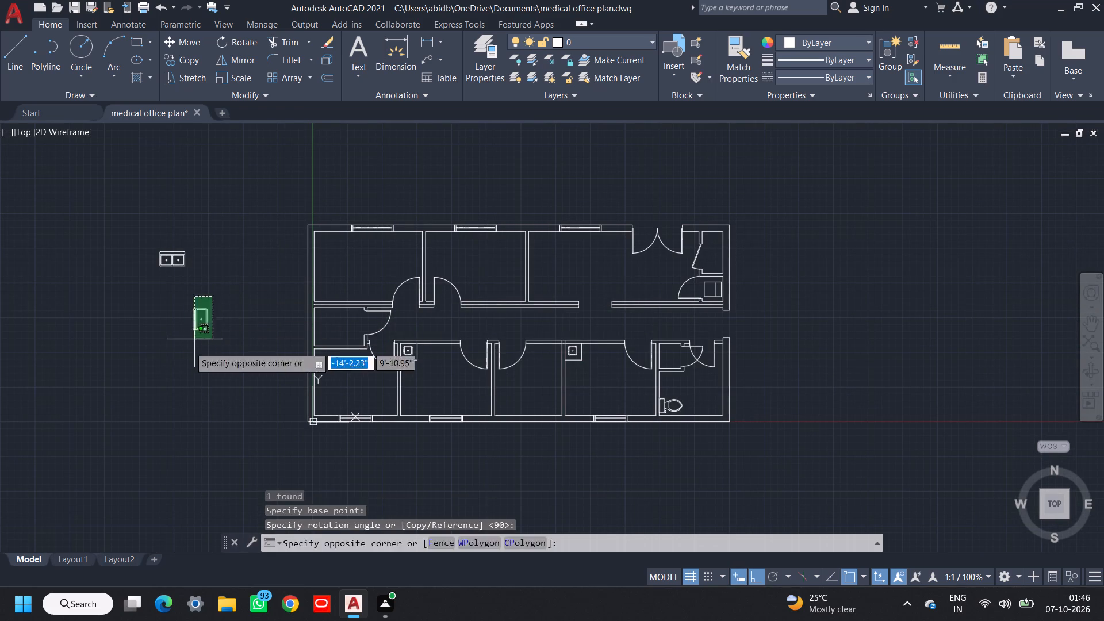
left_click(187, 350)
type("sc")
key("space")
scroll(198, 317, "up", 3)
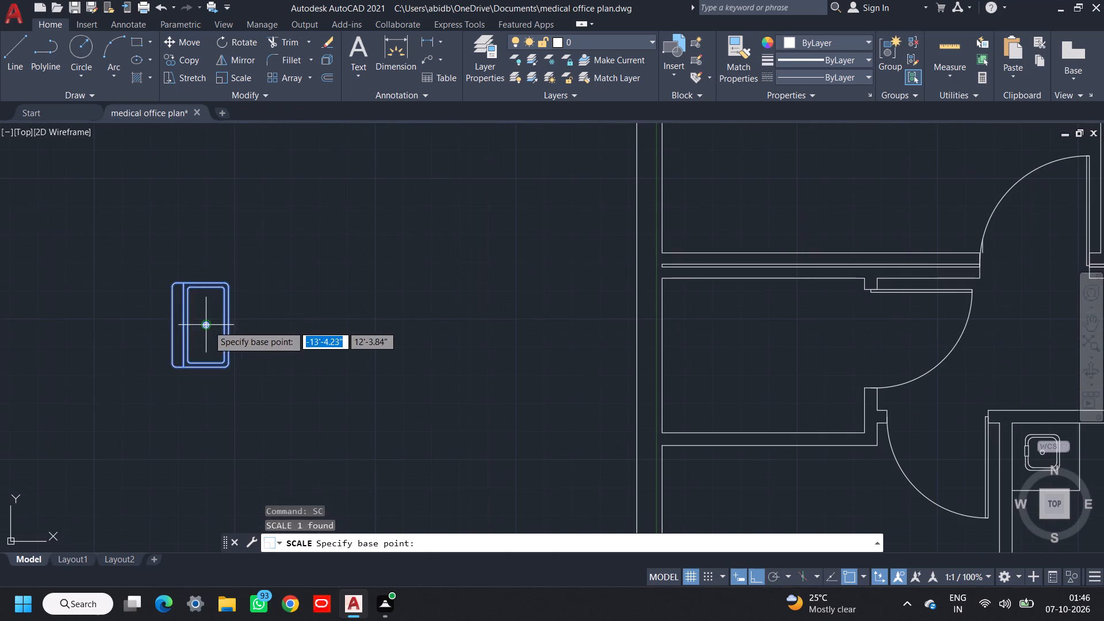
left_click(208, 325)
left_click(229, 298)
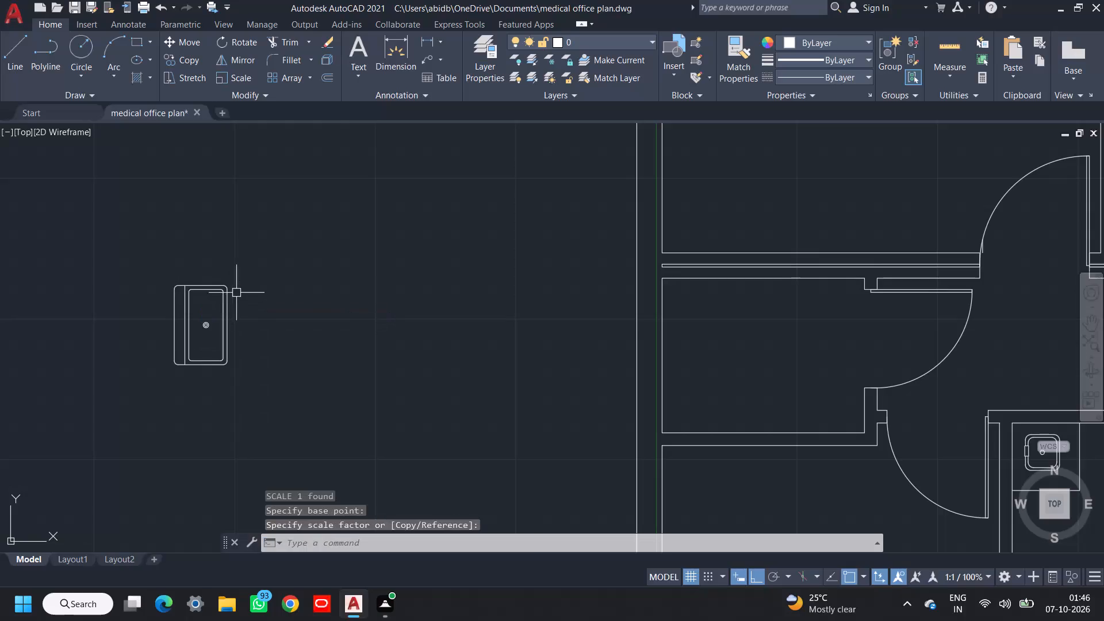
left_click(246, 258)
left_click(160, 412)
key("s")
type("c")
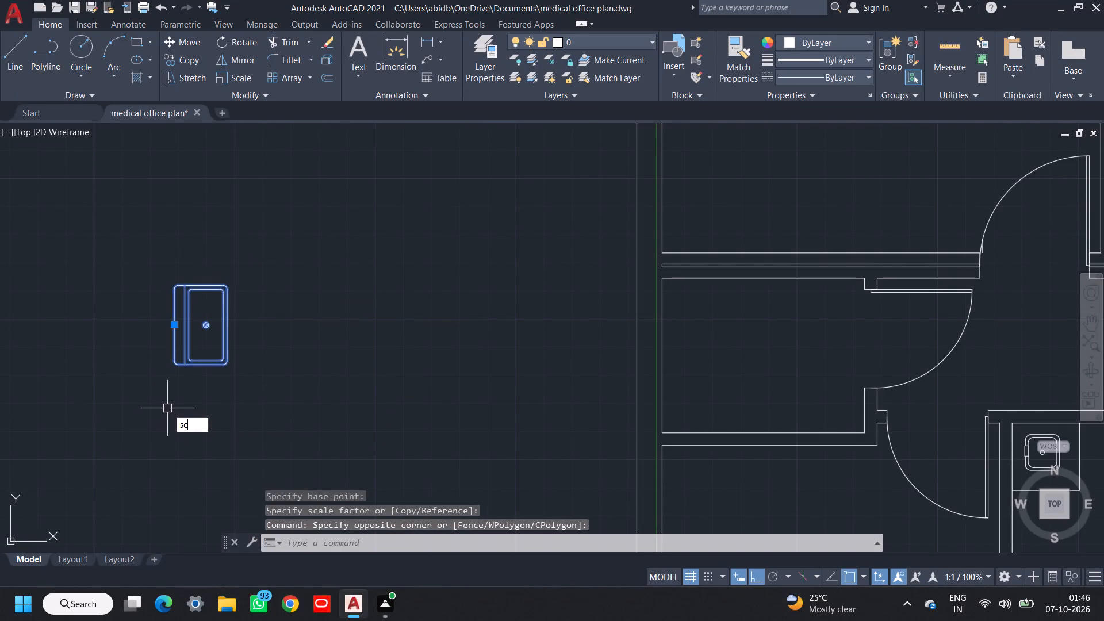
key("space")
left_click(207, 322)
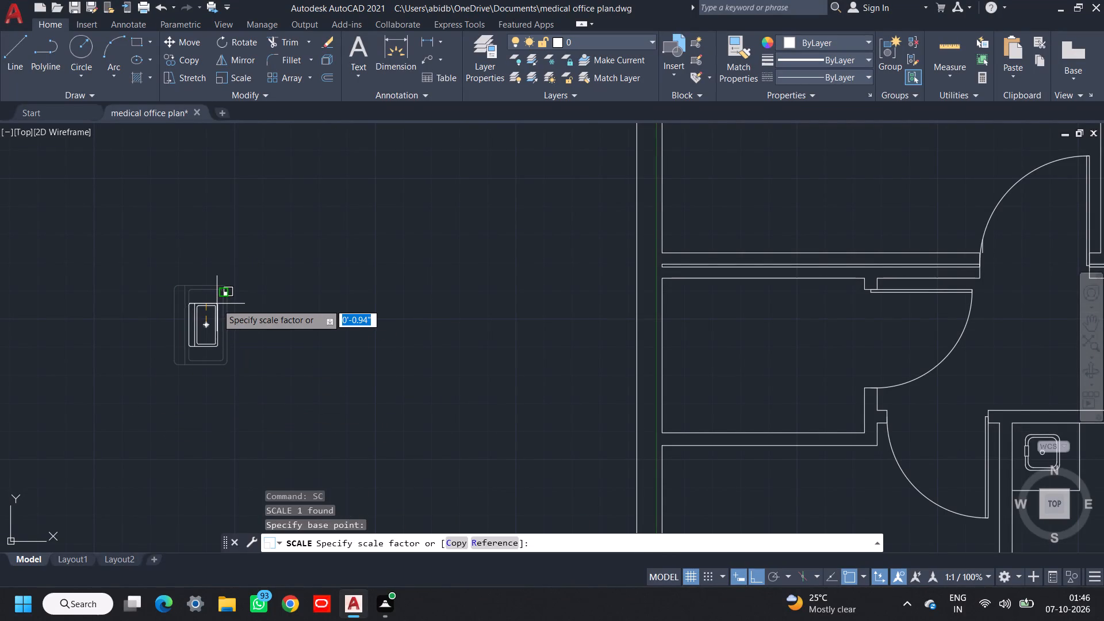
left_click(220, 296)
Move the single sink with Ortho off into the restroom, just above the toilet near the left wall.
left_click(254, 265)
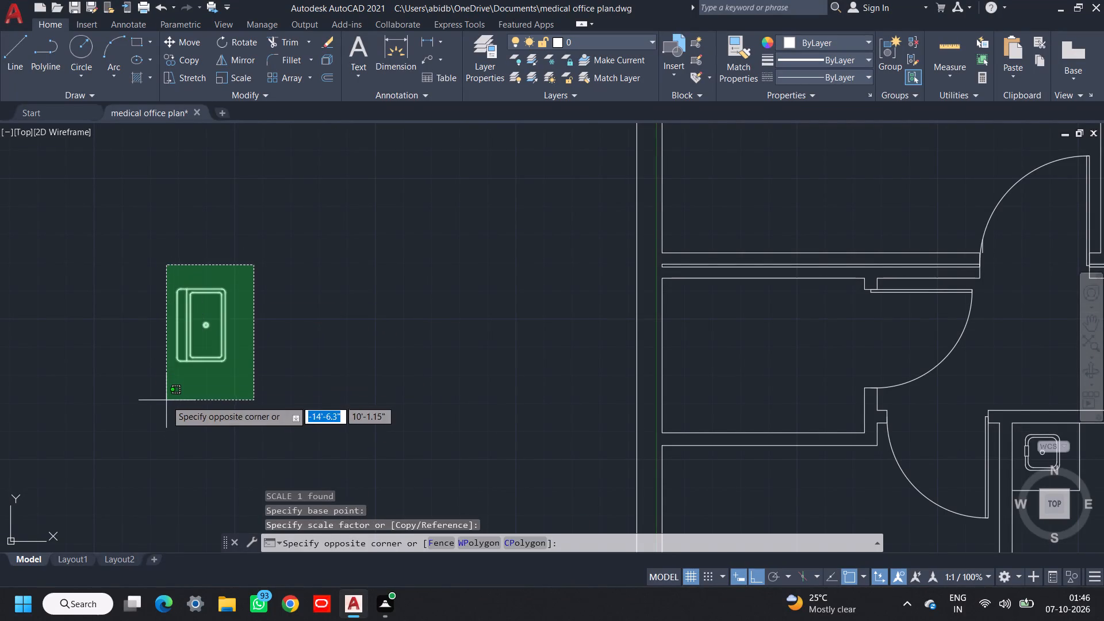
left_click(166, 400)
scroll(199, 384, "down", 3)
middle_click_drag(218, 374, 194, 374)
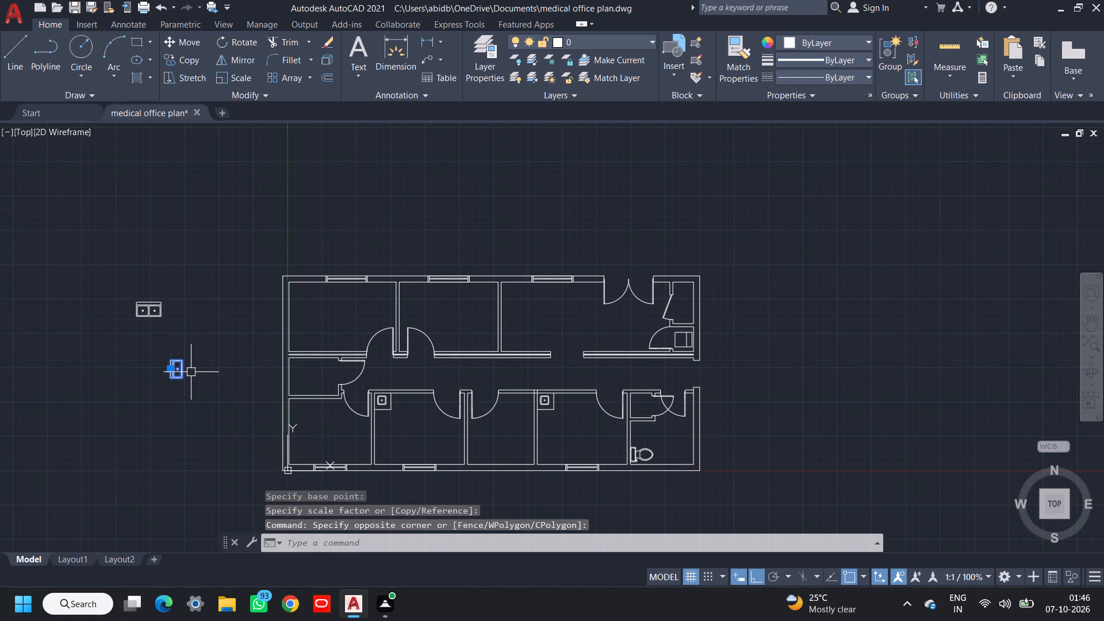
key("m")
key("space")
left_click(185, 368)
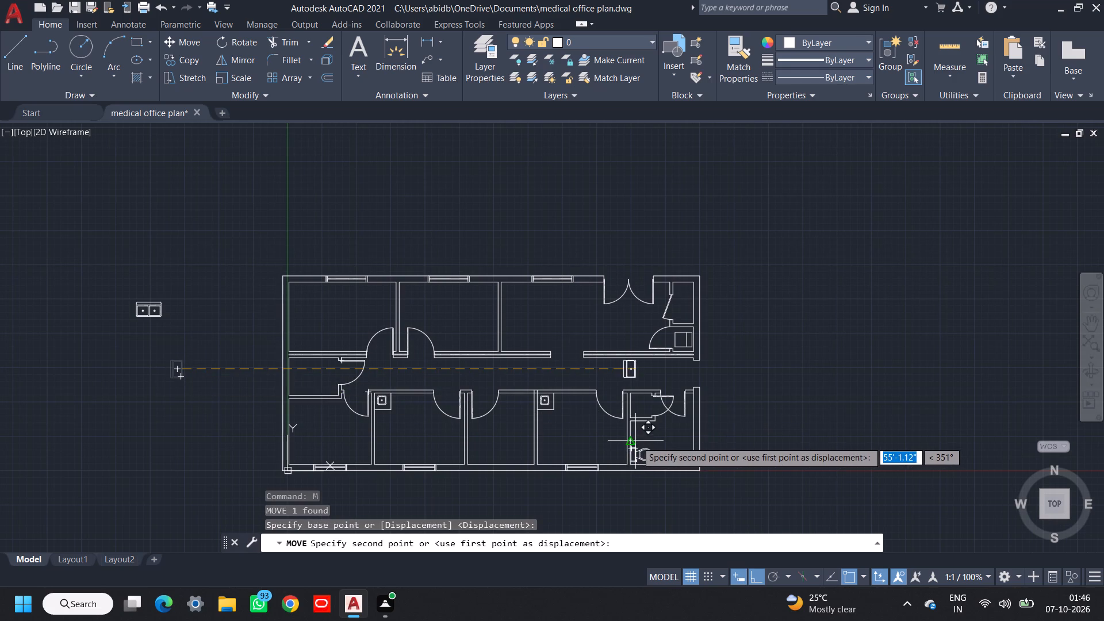
key("F8")
scroll(665, 449, "up", 3)
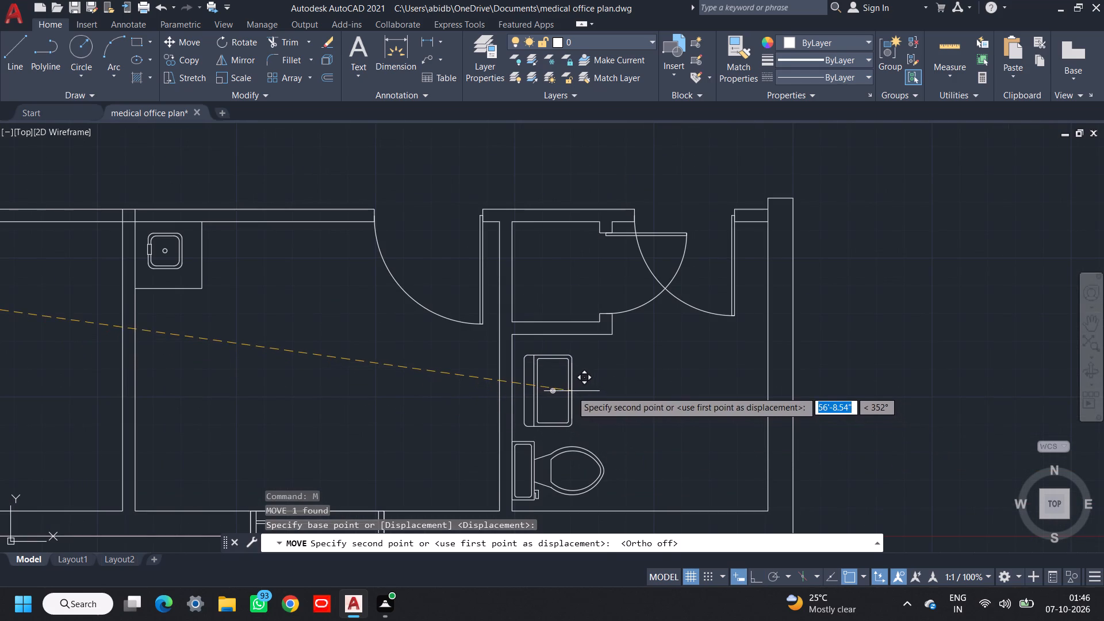
left_click(572, 391)
Draw a circle of about 11" radius centered in the small closet above the restroom sink.
scroll(595, 393, "down", 2)
middle_click_drag(612, 398, 599, 412)
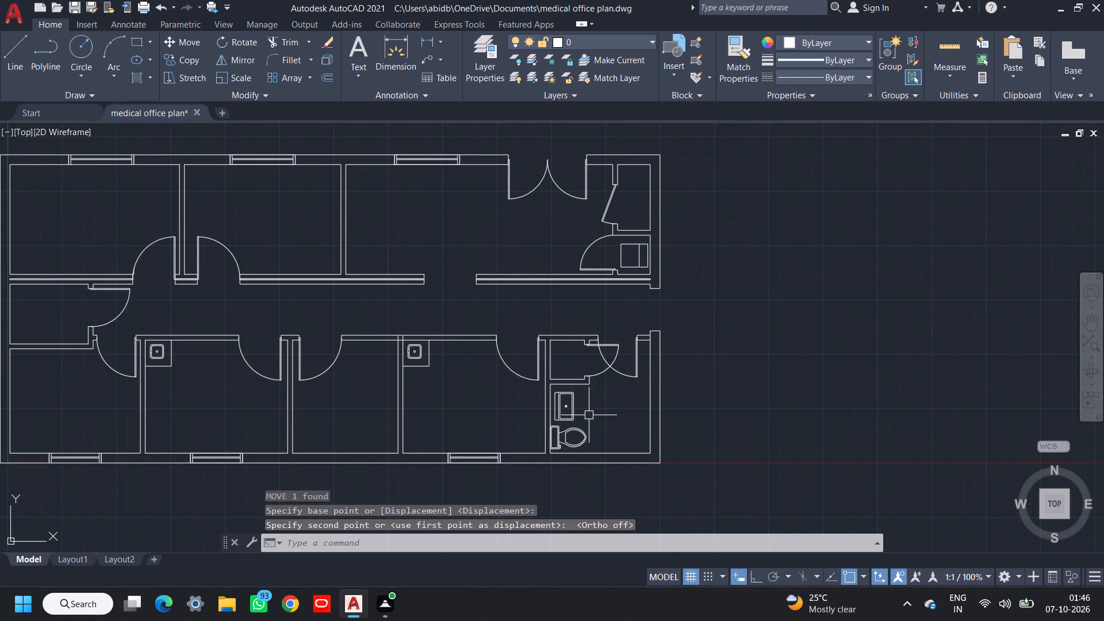
middle_click_drag(588, 415, 650, 448)
scroll(646, 447, "down", 1)
middle_click_drag(646, 447, 595, 440)
key("c")
key("space")
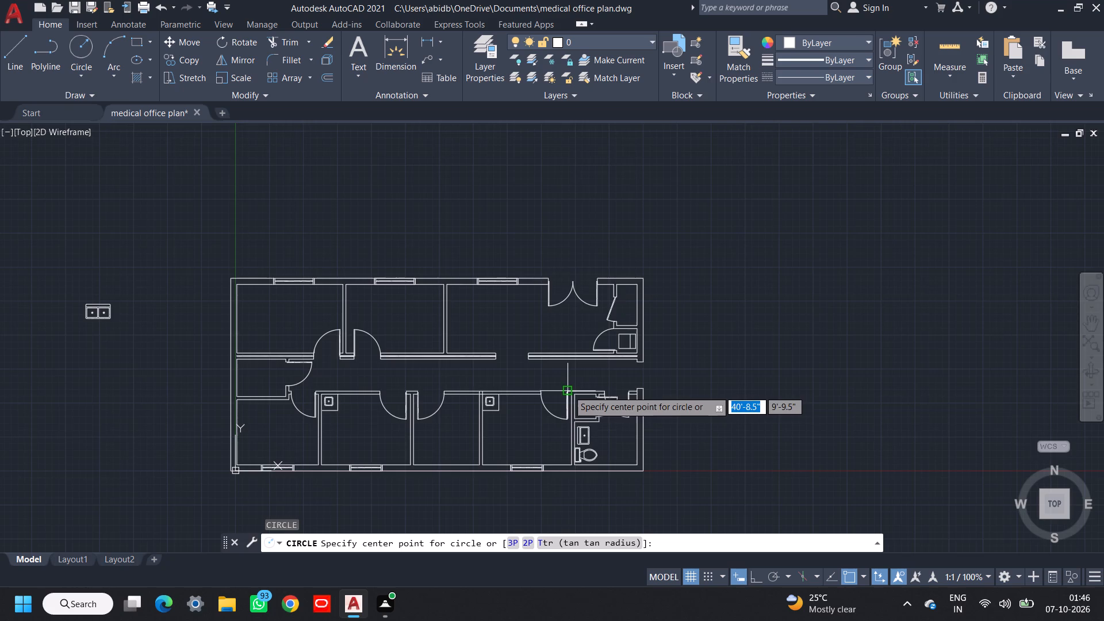
scroll(570, 395, "up", 2)
left_click(597, 412)
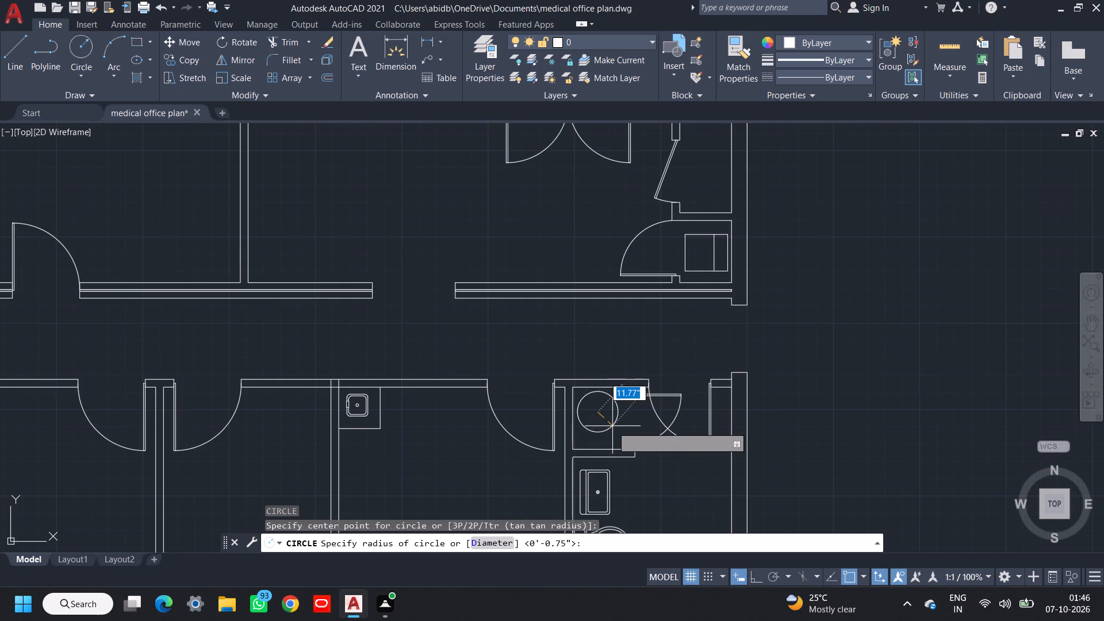
left_click(610, 425)
Rotate the double sink left of the plan 90° clockwise with Ortho on so that its back edge is on the right.
scroll(610, 425, "down", 1)
middle_click_drag(611, 427, 607, 361)
middle_click_drag(524, 438, 527, 434)
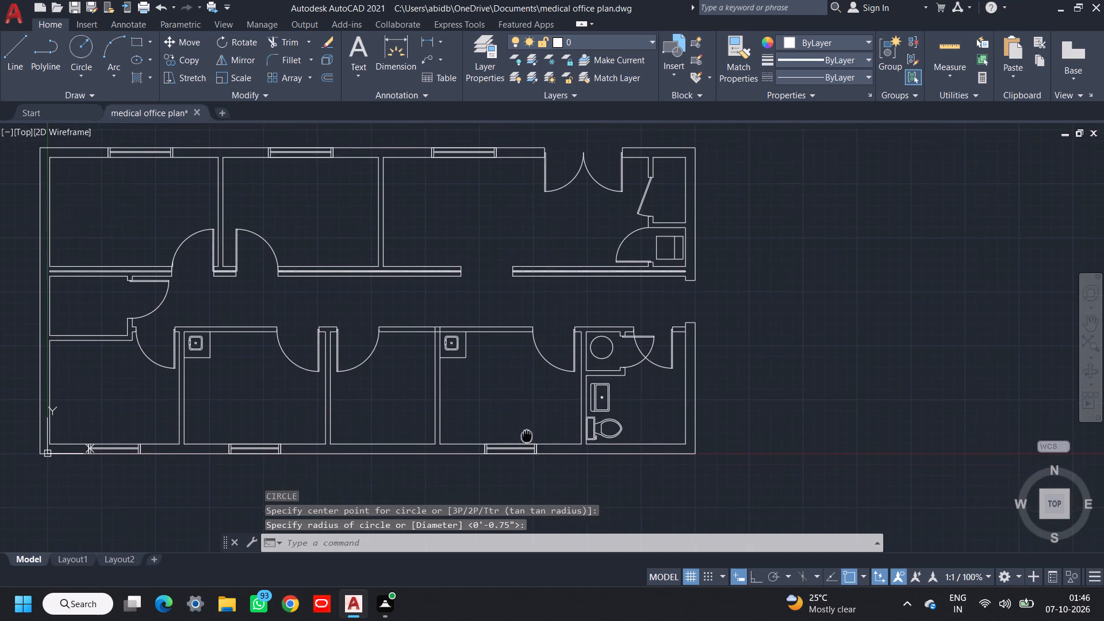
middle_click_drag(527, 434, 547, 403)
scroll(547, 399, "down", 1)
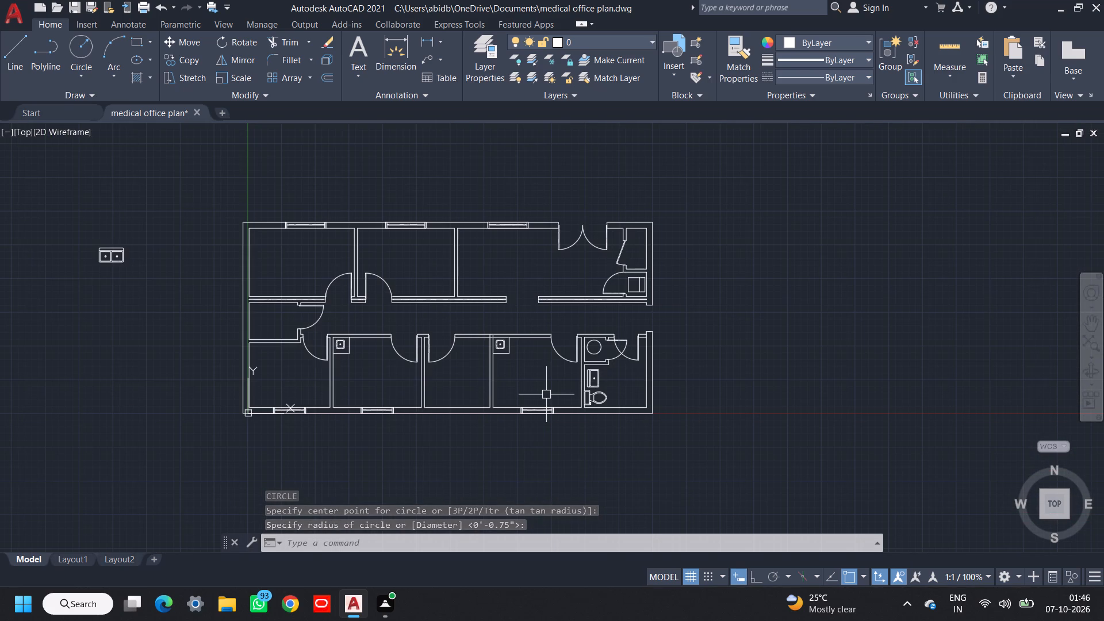
middle_click_drag(546, 395, 542, 389)
left_click_drag(136, 231, 132, 237)
left_click(0, 309)
type("ro")
key("space")
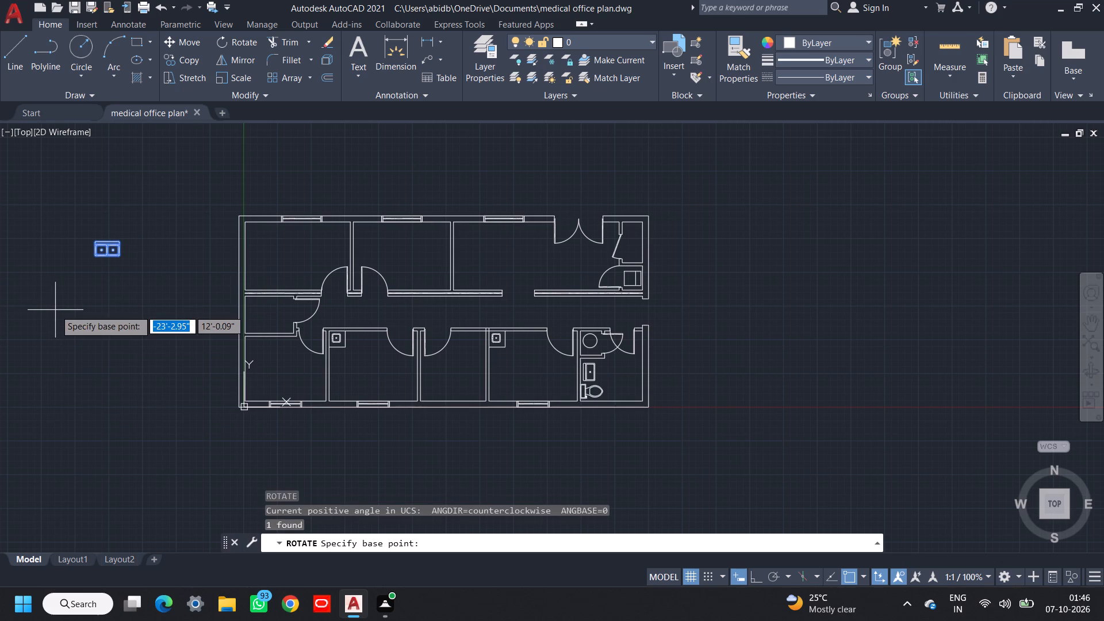
middle_click_drag(78, 310, 167, 346)
left_click(212, 309)
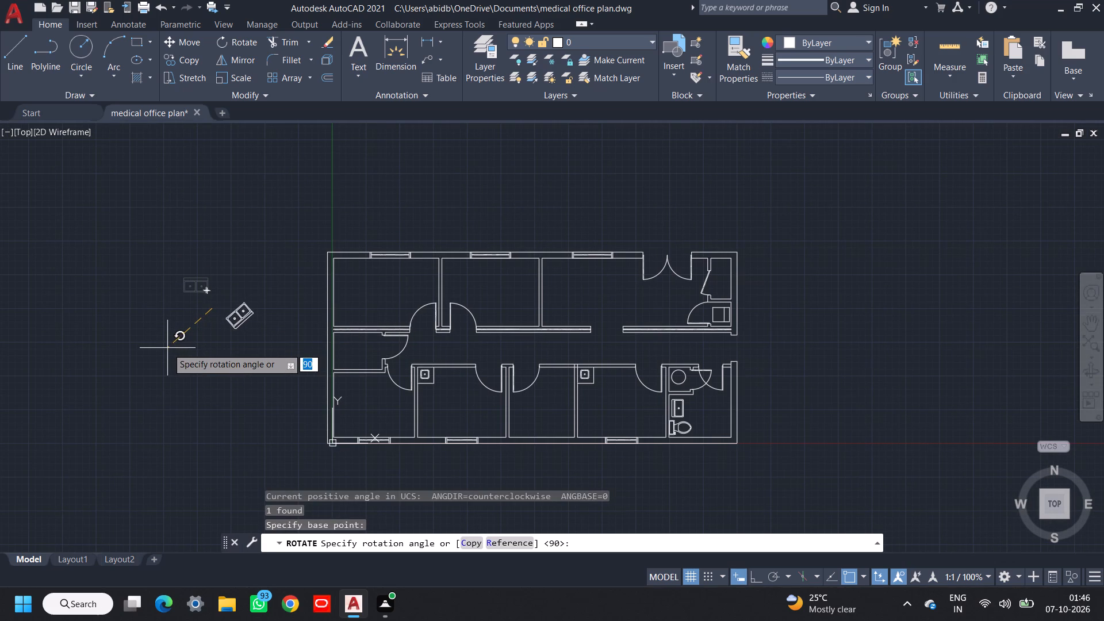
key("F8")
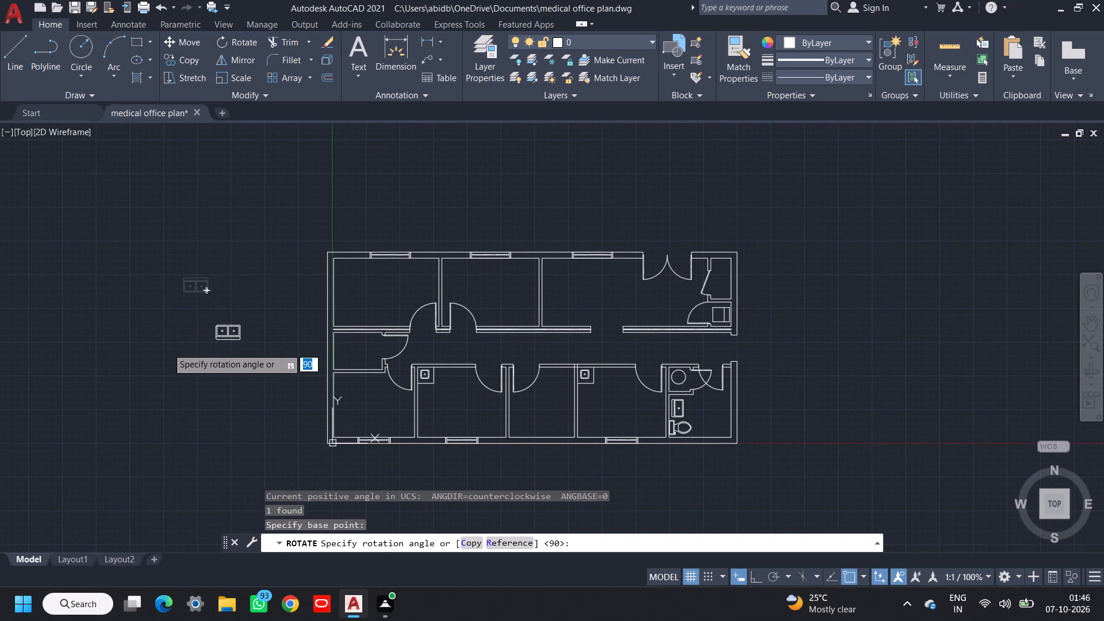
left_click(197, 407)
Move the double sink with Ortho off into the plan's upper-left room, close to the right partition wall above the door.
left_click(273, 262)
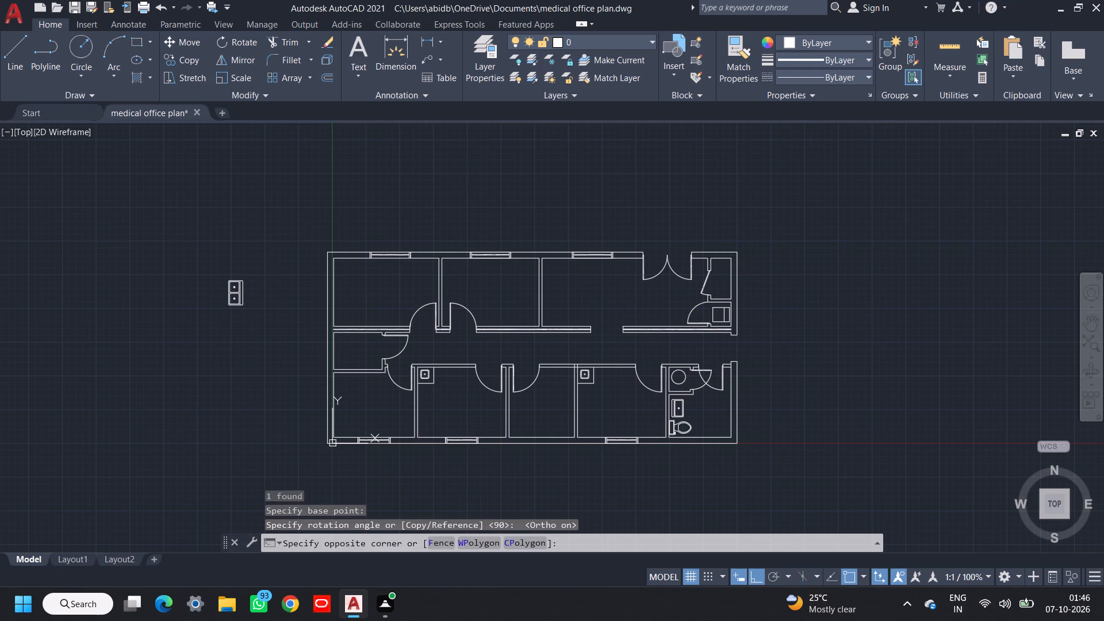
left_click(197, 323)
key("m")
key("space")
scroll(215, 300, "up", 3)
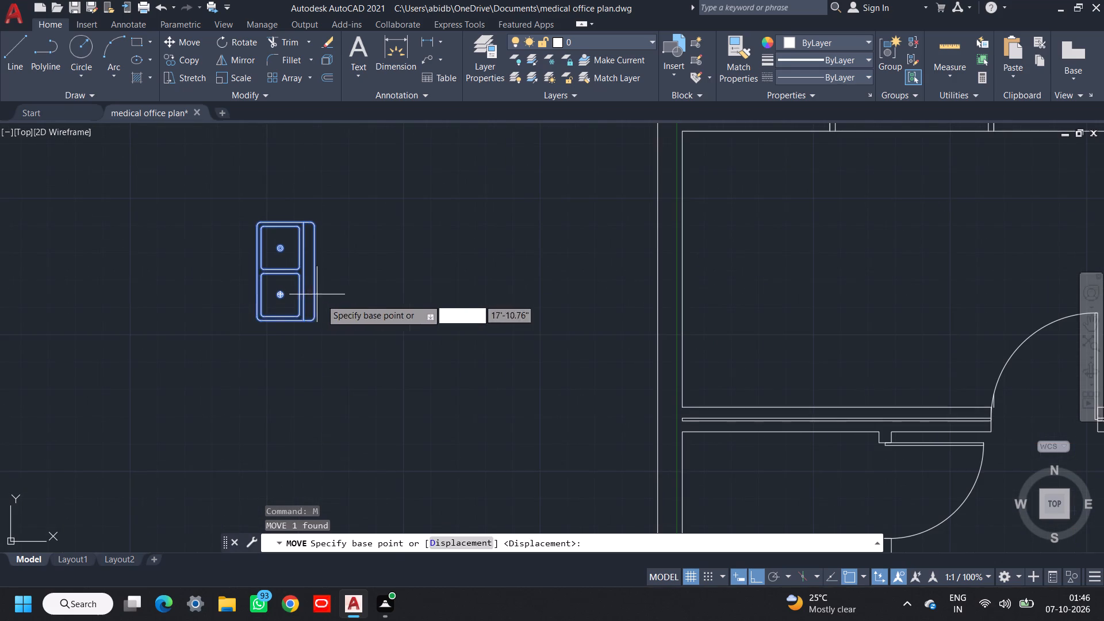
left_click(315, 321)
middle_click_drag(593, 331, 150, 413)
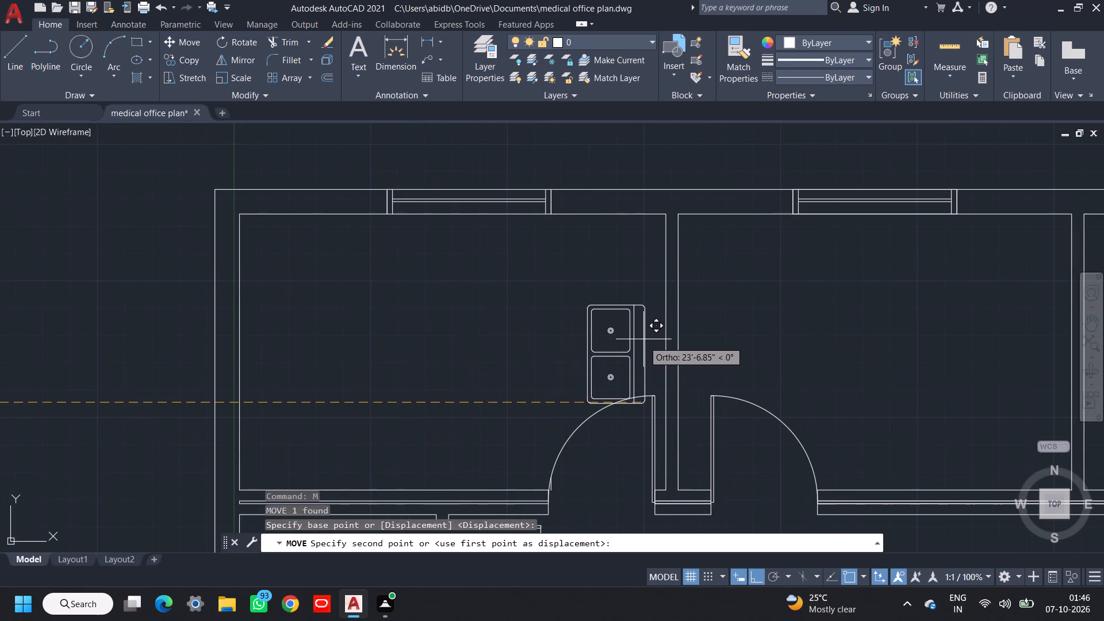
key("F8")
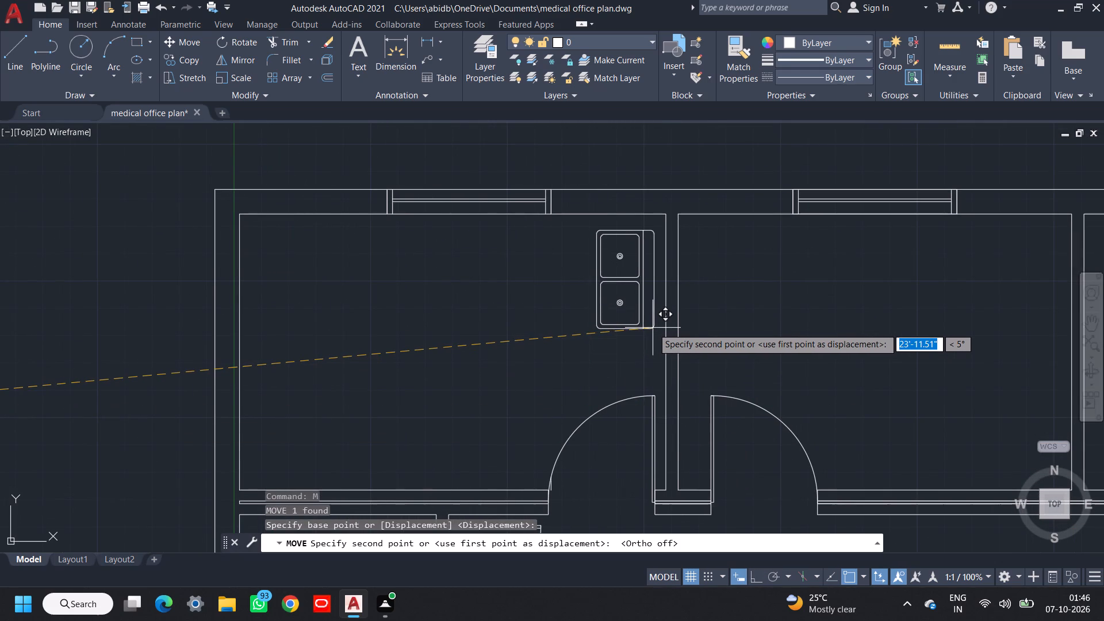
scroll(653, 328, "up", 2)
left_click(655, 323)
Move the double sink snugly into the upper-right corner of the upper-left room, with only a small gap to the walls.
scroll(657, 323, "down", 2)
middle_click_drag(657, 323, 647, 381)
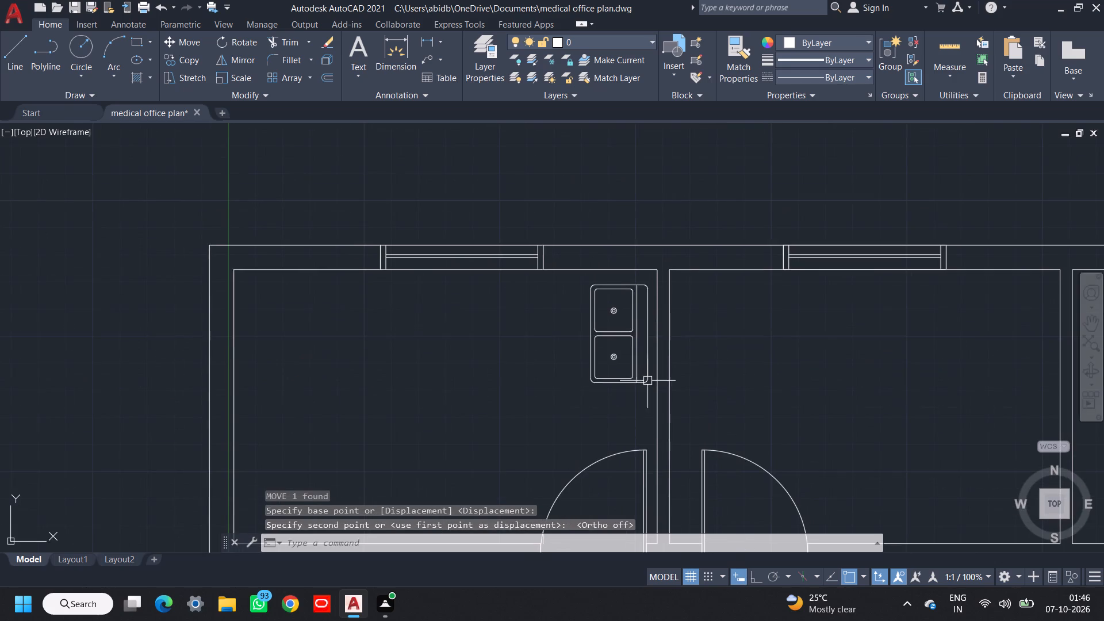
left_click(642, 296)
left_click(632, 287)
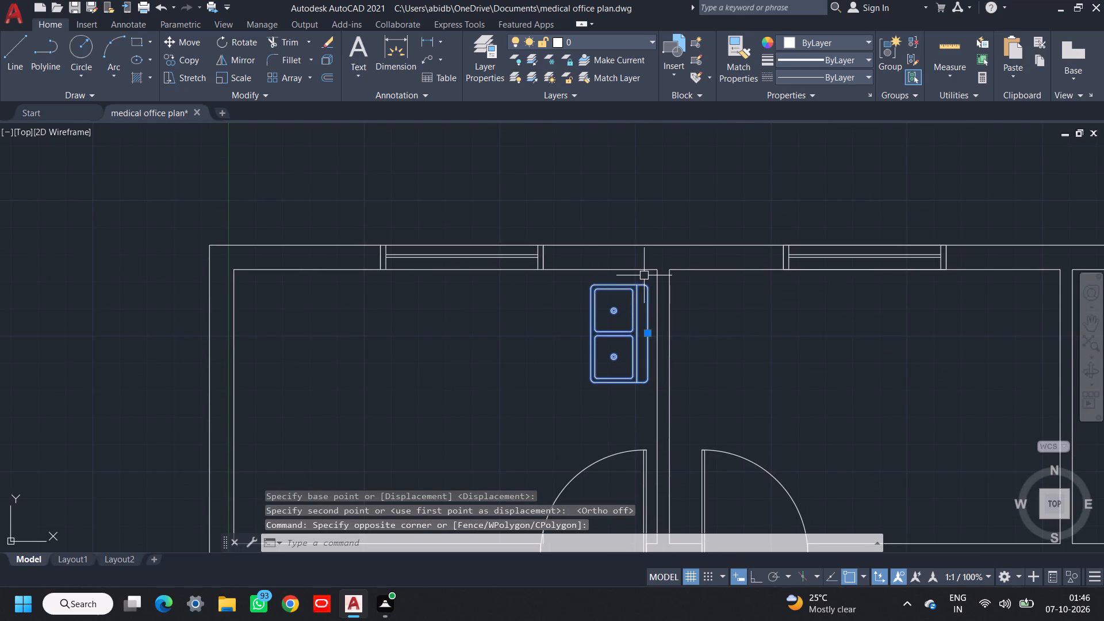
scroll(645, 275, "up", 2)
key("m")
key("space")
scroll(643, 275, "up", 3)
left_click(631, 384)
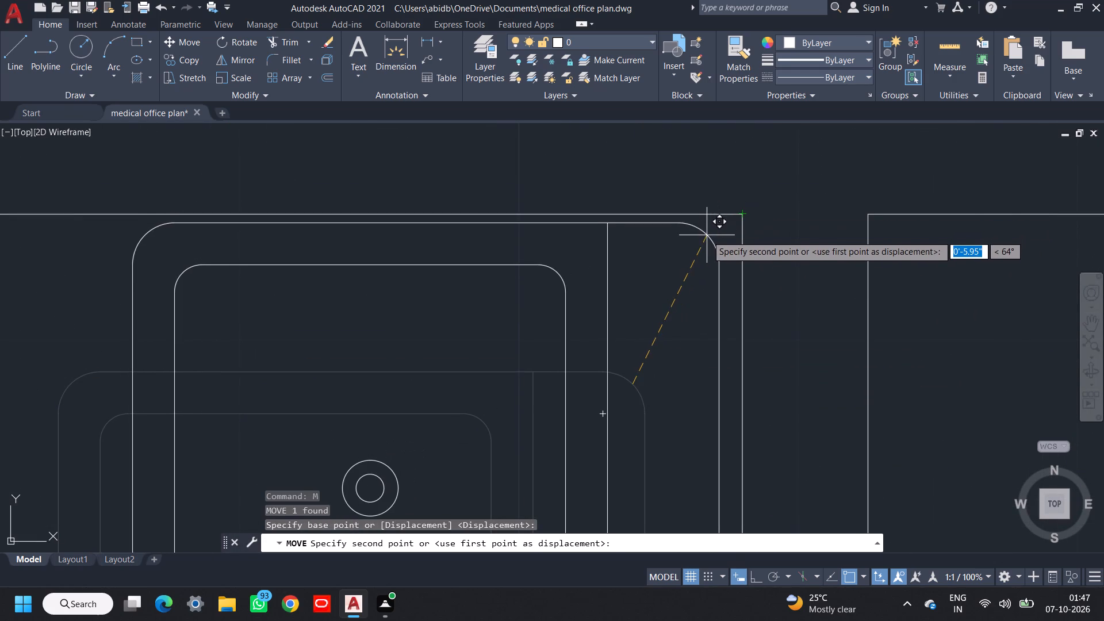
left_click(711, 236)
scroll(731, 255, "down", 2)
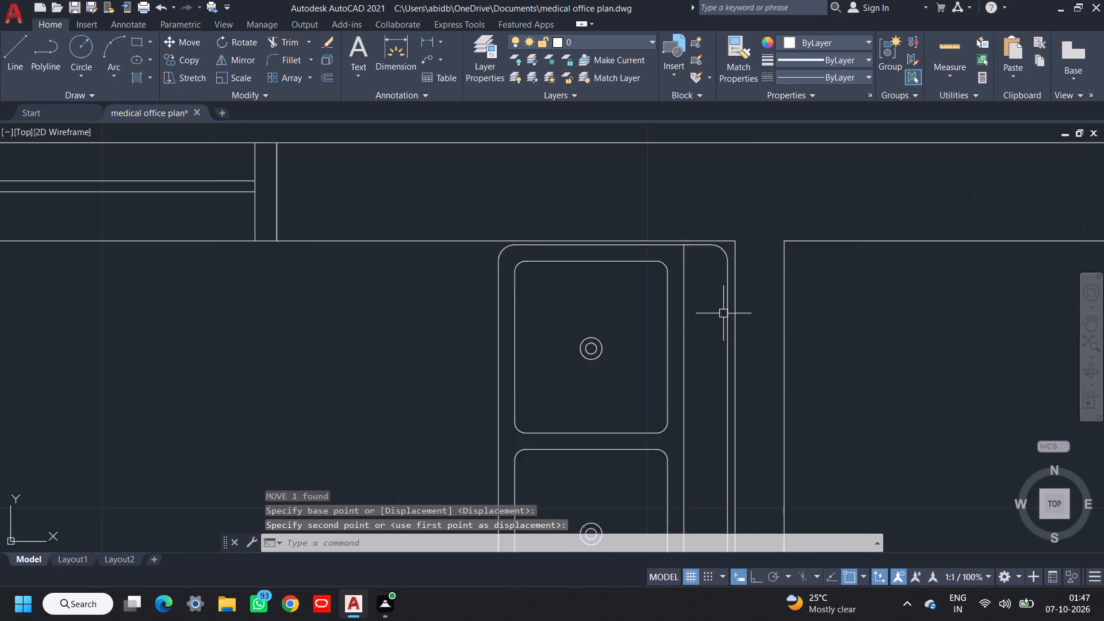
scroll(723, 314, "down", 3)
middle_click_drag(753, 342, 677, 300)
scroll(674, 301, "down", 2)
middle_click_drag(712, 333, 573, 263)
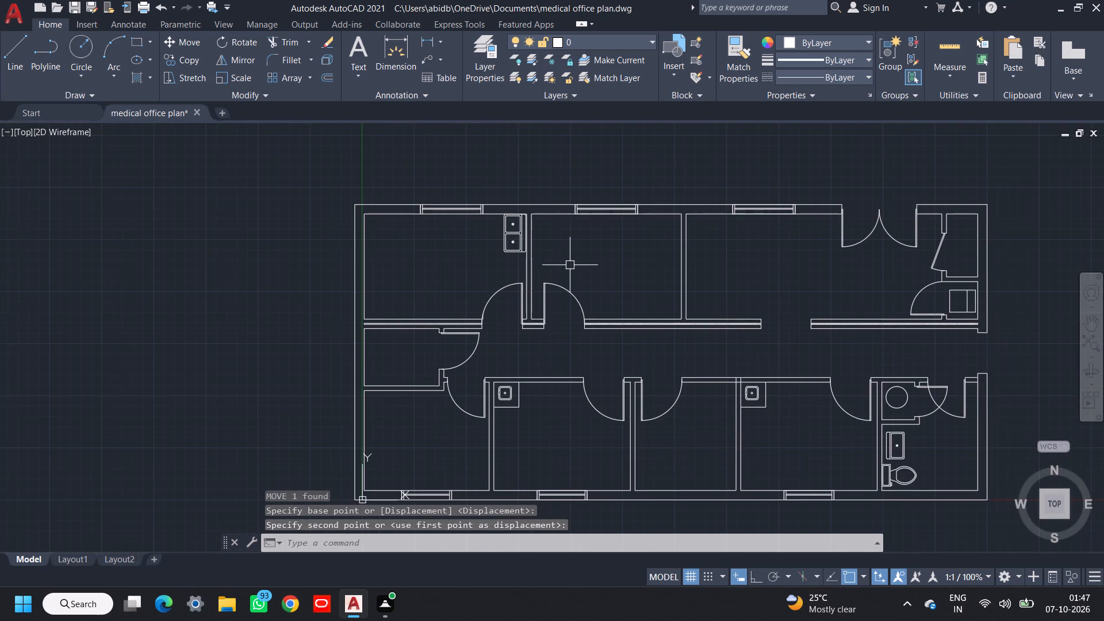
Create a multiline text box in the upper-left room, left of the double sink, with a text height of 4".
scroll(570, 265, "down", 2)
scroll(542, 279, "up", 1)
type("mt")
key("space")
scroll(466, 248, "up", 2)
left_click(486, 249)
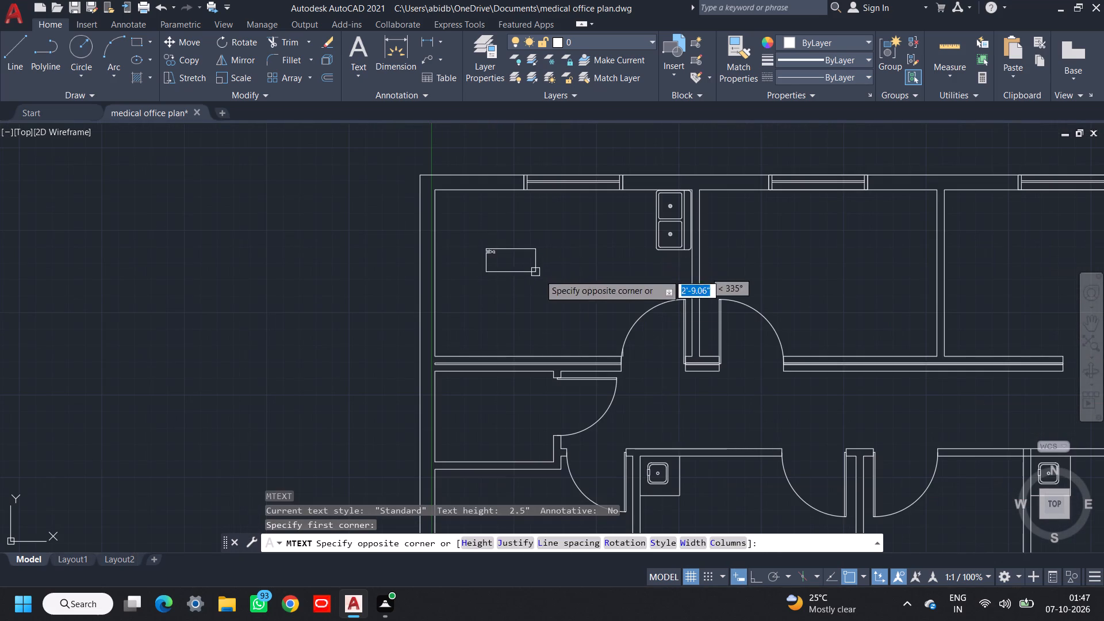
left_click(594, 293)
left_click(155, 56)
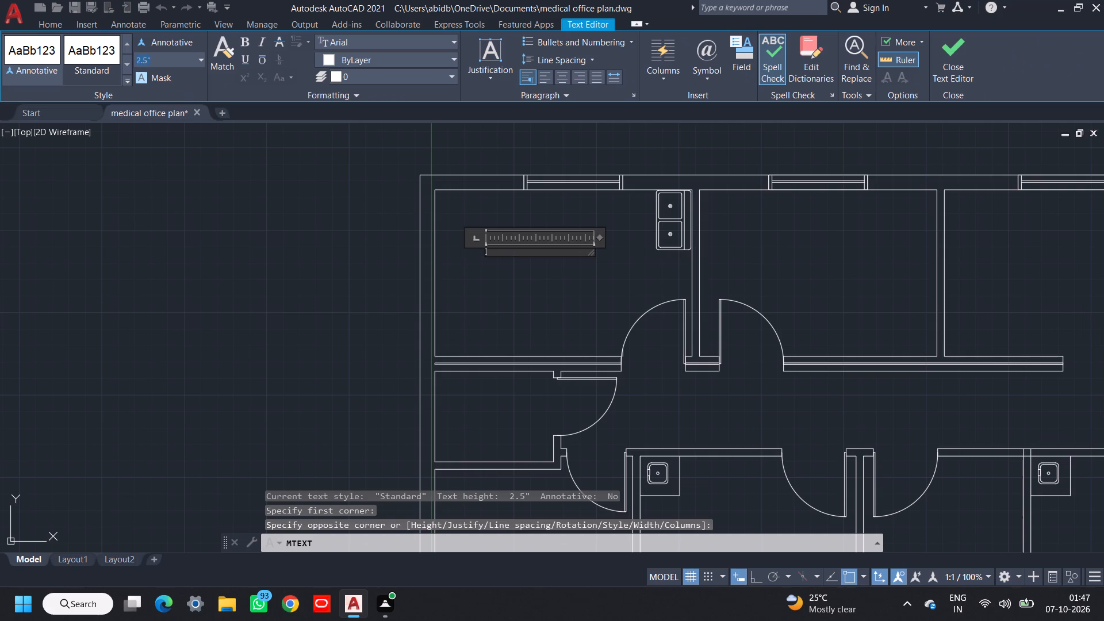
type("3\"")
key("Return")
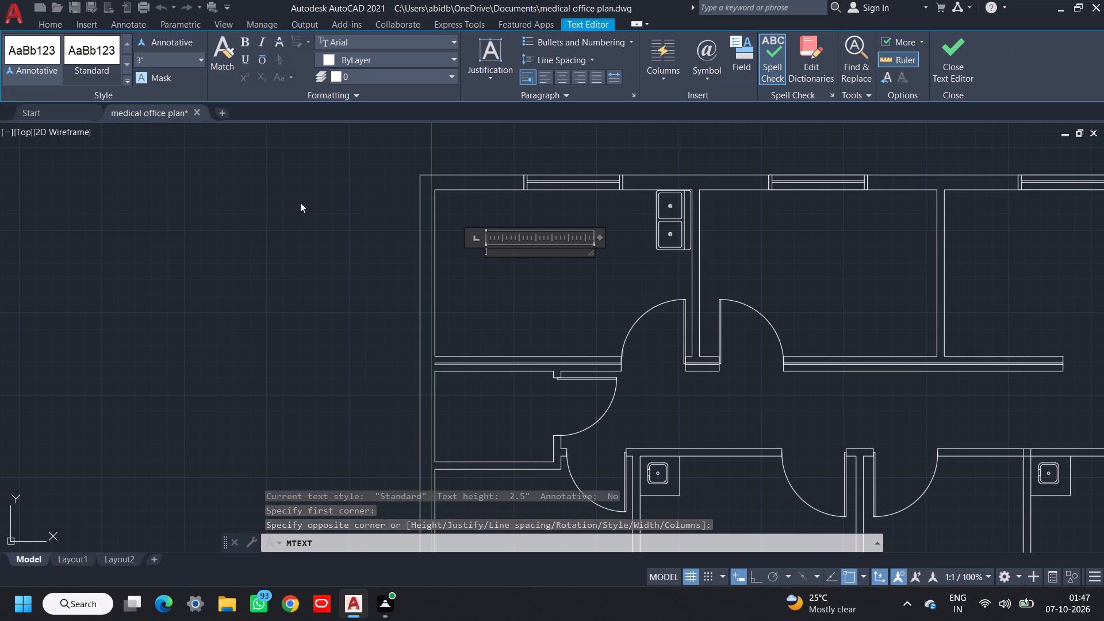
left_click(156, 60)
key("4")
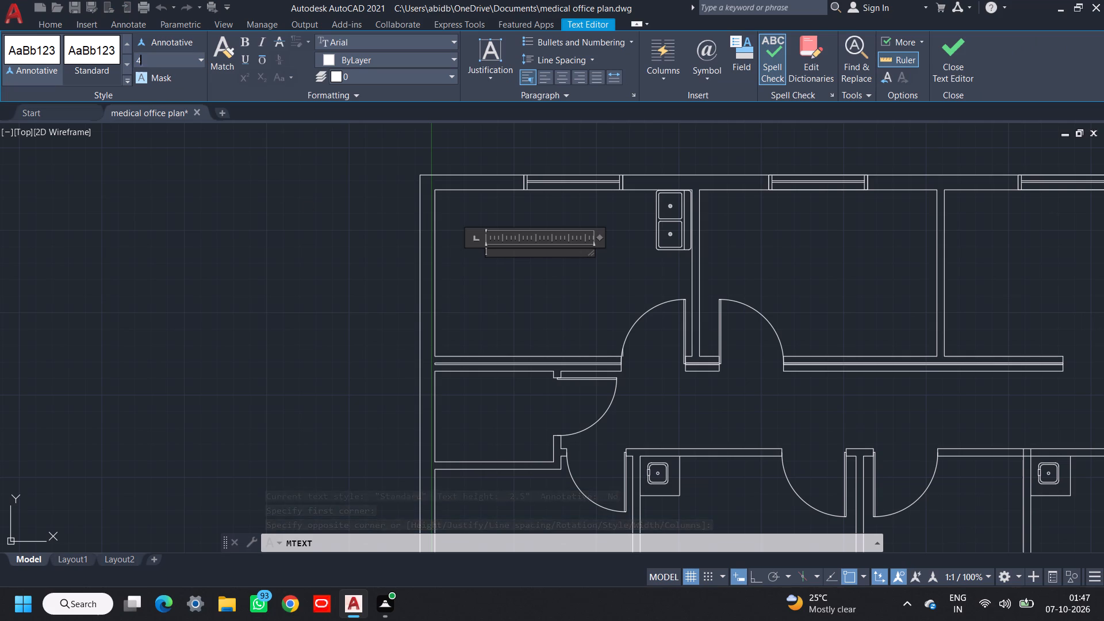
key("shift+quotedbl")
key("Return")
Enter the room label on two lines: OFFICE 4 and 13'-0" X 8'-11".
left_click(511, 254)
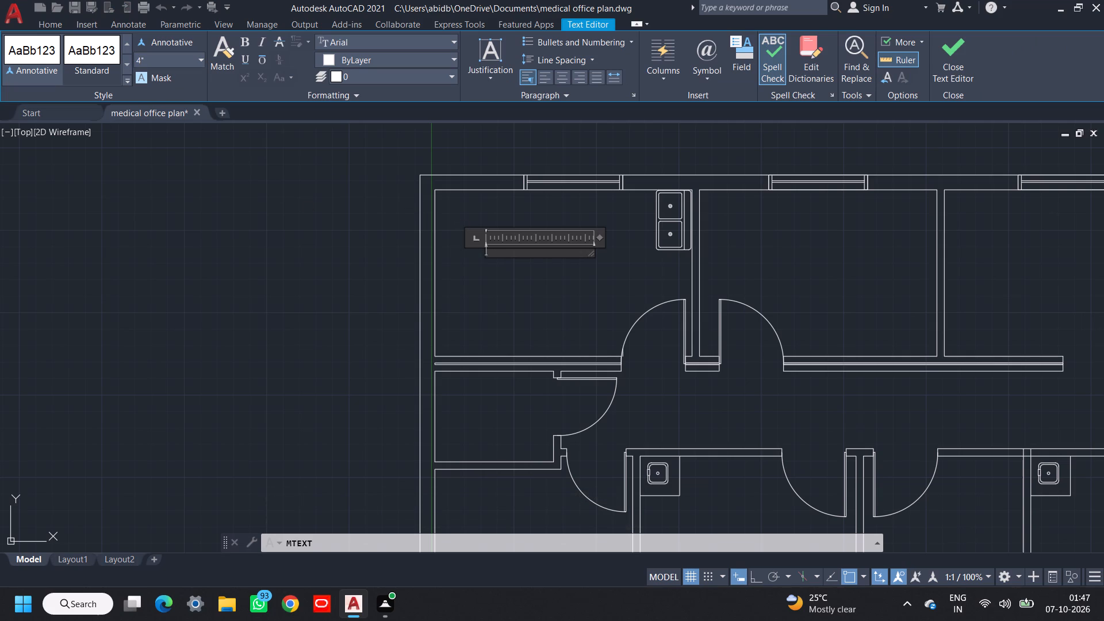
type("OFFICD")
key("BackSpace")
key("e")
key("space")
type("4")
key("Return")
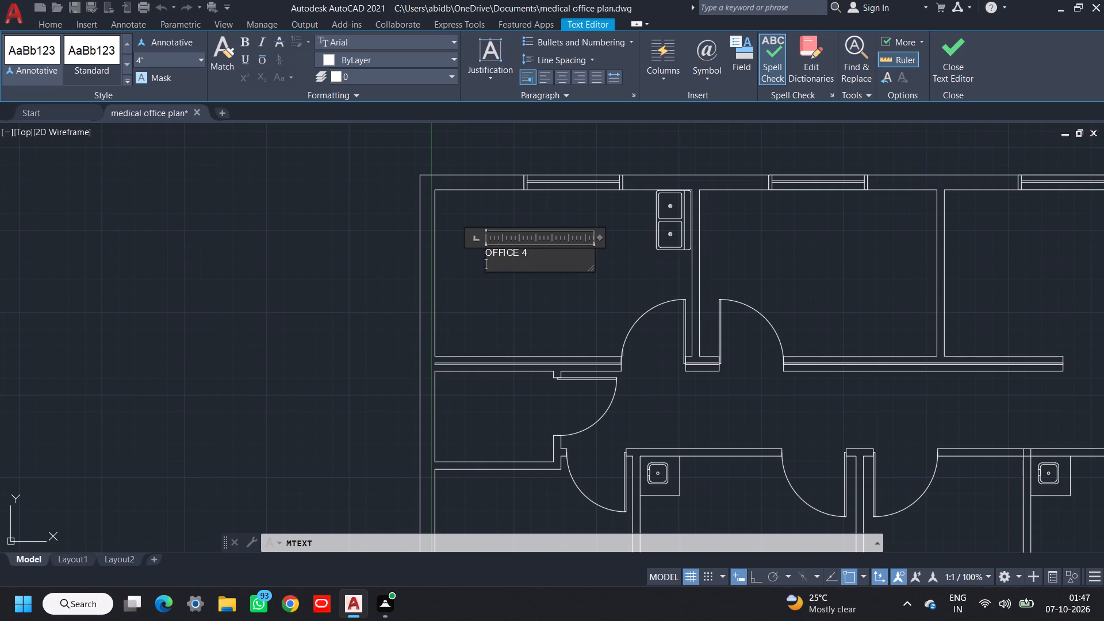
type("13'")
type("-0\"")
key("space")
type("X")
key("space")
type("8'")
key("minus")
type("11")
key("shift+quotedbl")
Center both lines of the OFFICE 4 label and finish the text.
left_click_drag(552, 263, 465, 253)
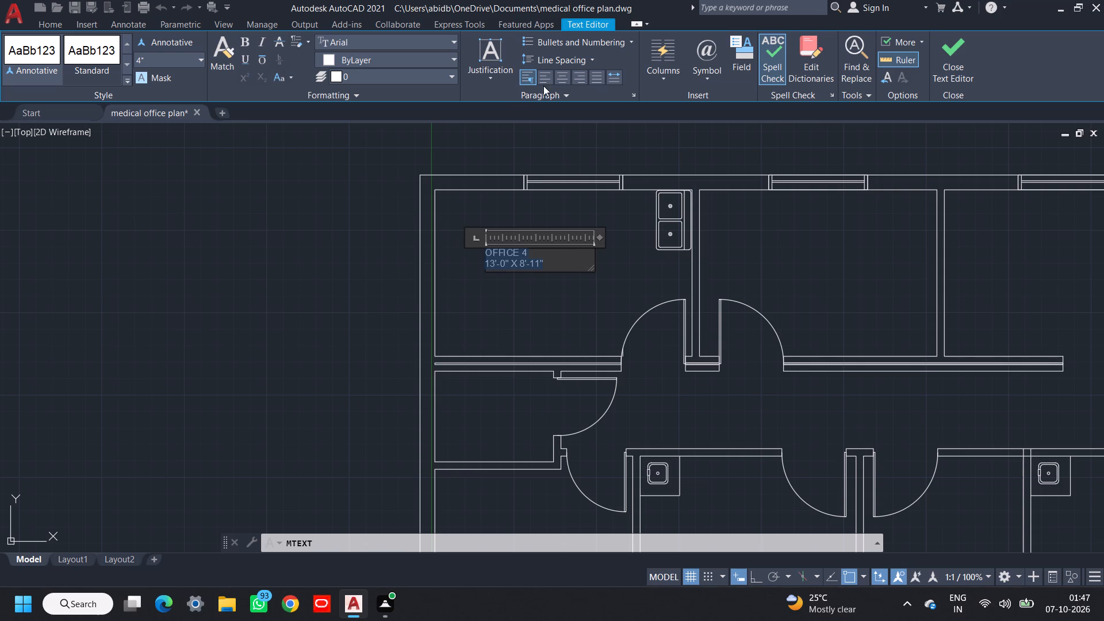
left_click(560, 77)
left_click(526, 320)
Copy the OFFICE 4 label into the upper middle room, the large upper-right room and the small upper-right closet.
scroll(543, 285, "down", 3)
middle_click_drag(573, 285, 467, 282)
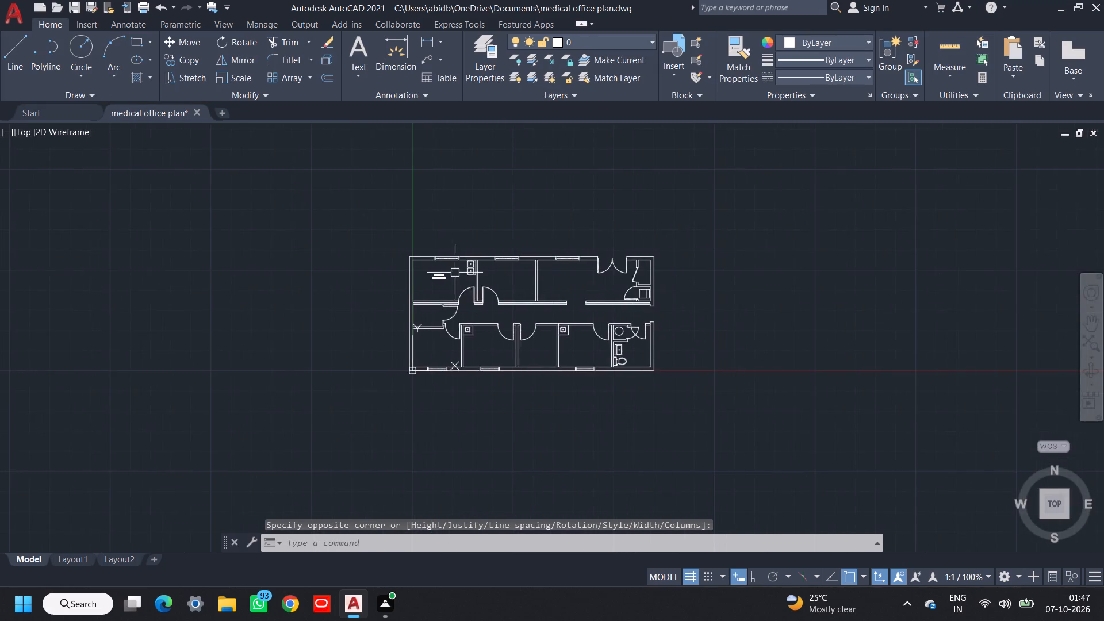
scroll(454, 273, "up", 2)
left_click(402, 282)
scroll(421, 285, "up", 1)
scroll(421, 285, "down", 1)
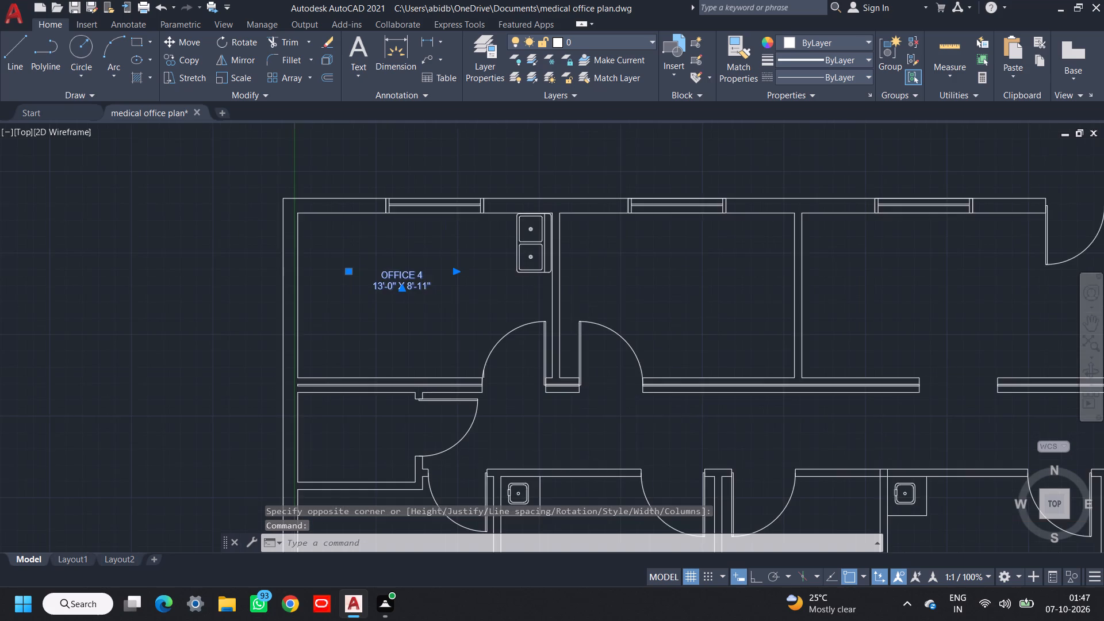
key("c")
type("O")
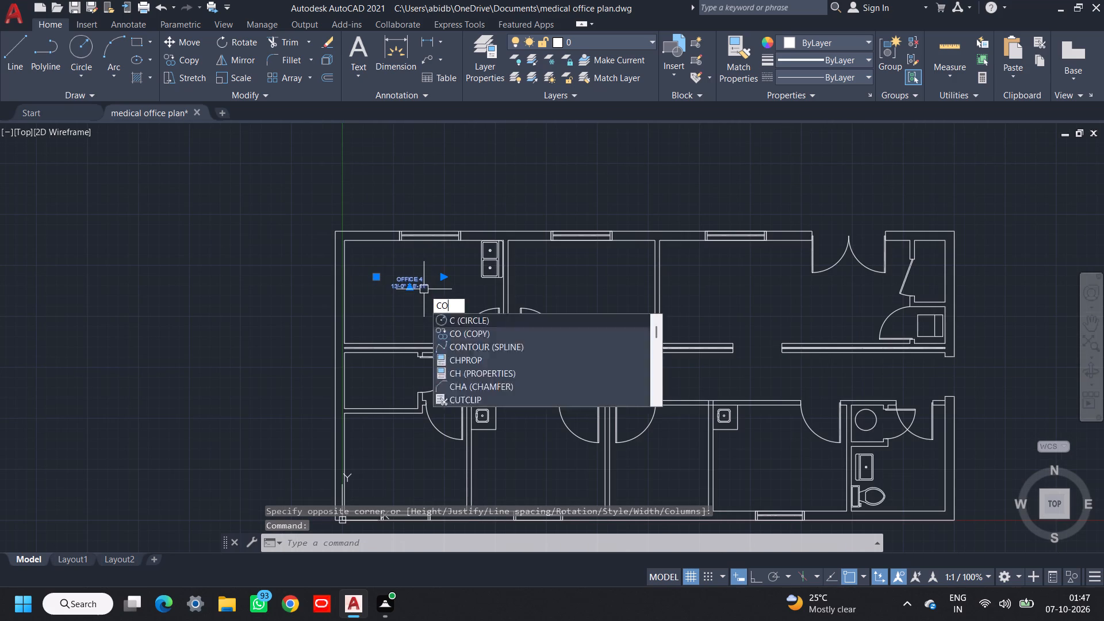
key("space")
left_click(415, 289)
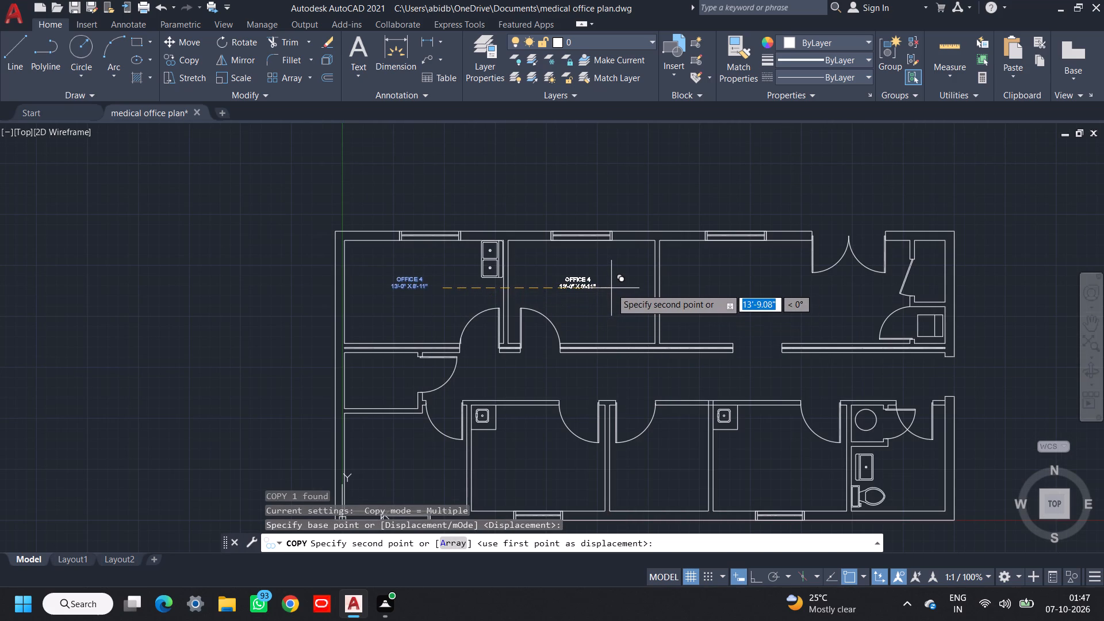
left_click(611, 287)
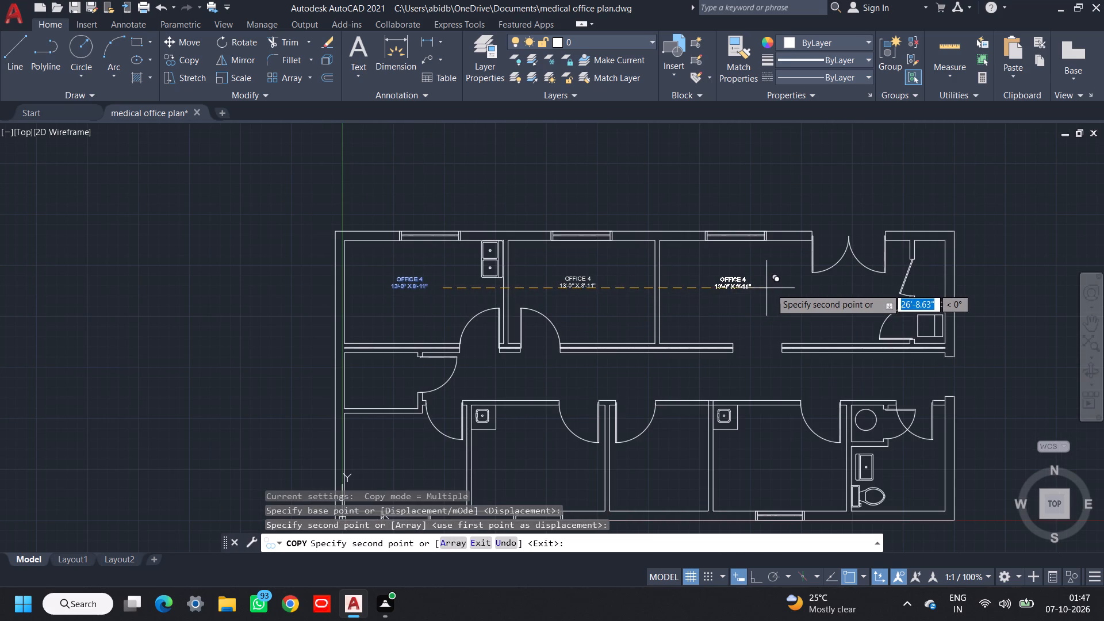
left_click(779, 289)
middle_click_drag(793, 297, 661, 266)
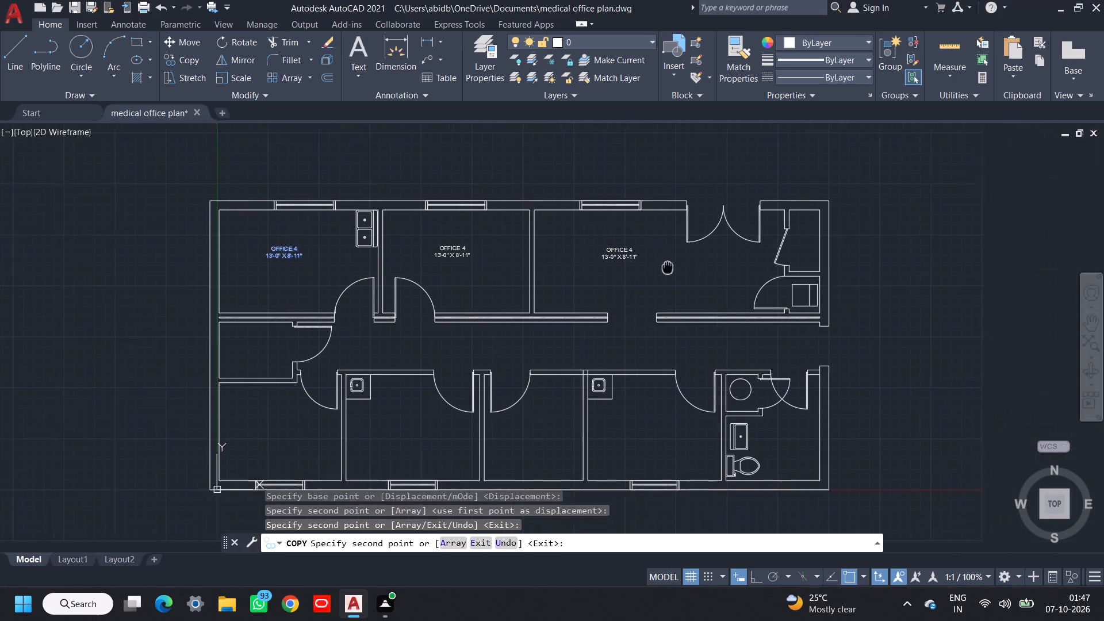
middle_click_drag(661, 266, 627, 267)
scroll(795, 260, "up", 2)
left_click(793, 246)
Place further copies of the OFFICE 4 label in the four lower rooms and in the restroom beside its sink.
scroll(826, 303, "down", 4)
middle_click_drag(796, 338, 826, 282)
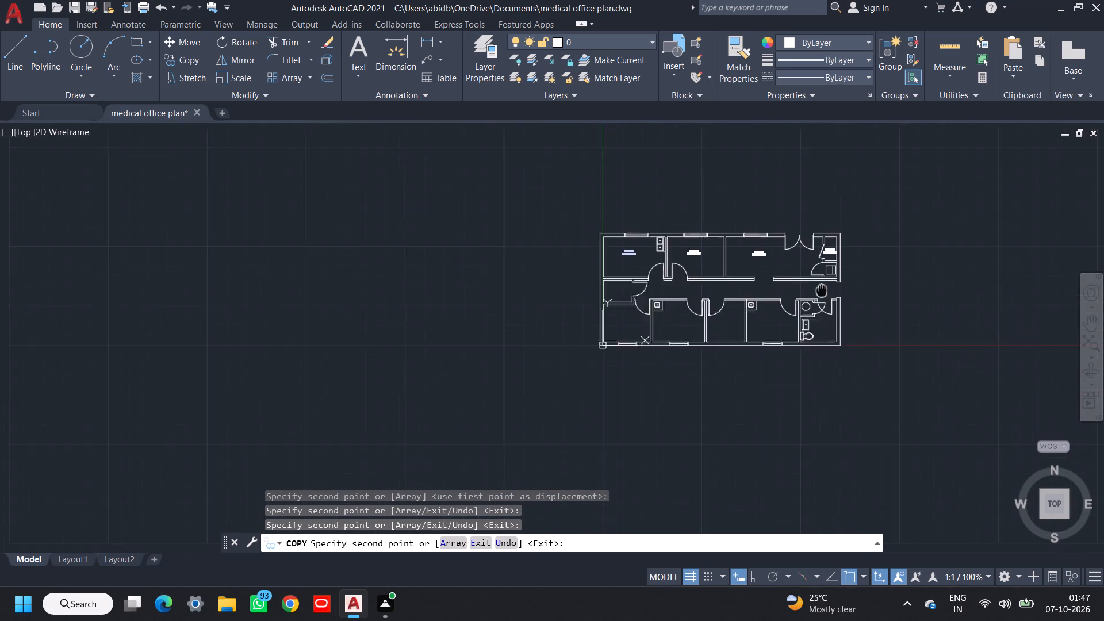
middle_click_drag(826, 282, 834, 258)
scroll(637, 310, "up", 2)
left_click(657, 278)
left_click(790, 280)
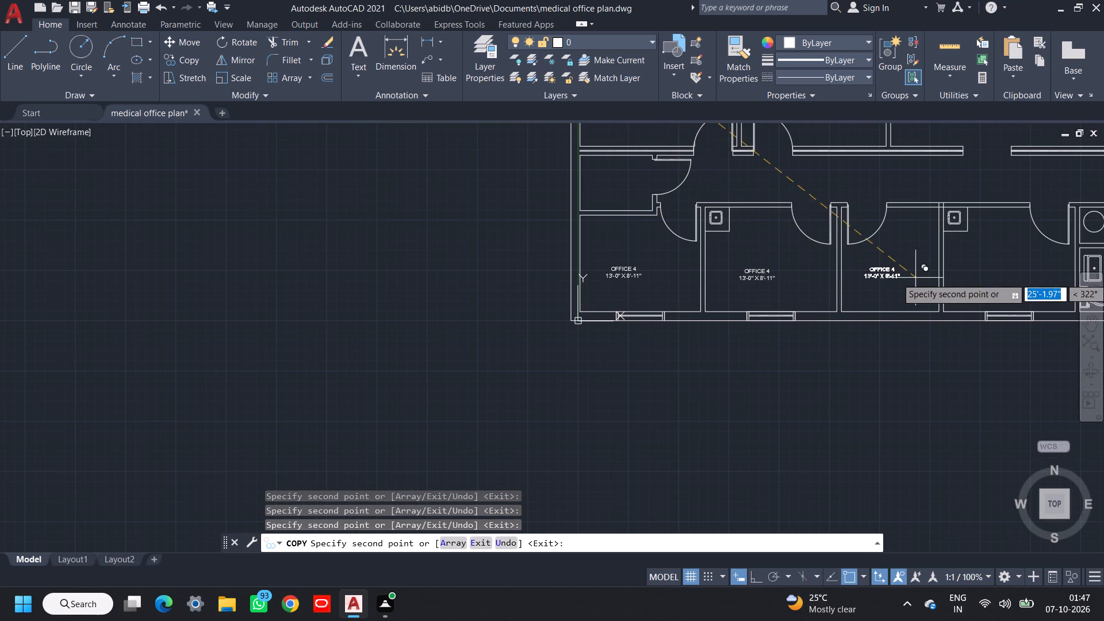
left_click(921, 278)
middle_click_drag(919, 281, 642, 301)
left_click(757, 296)
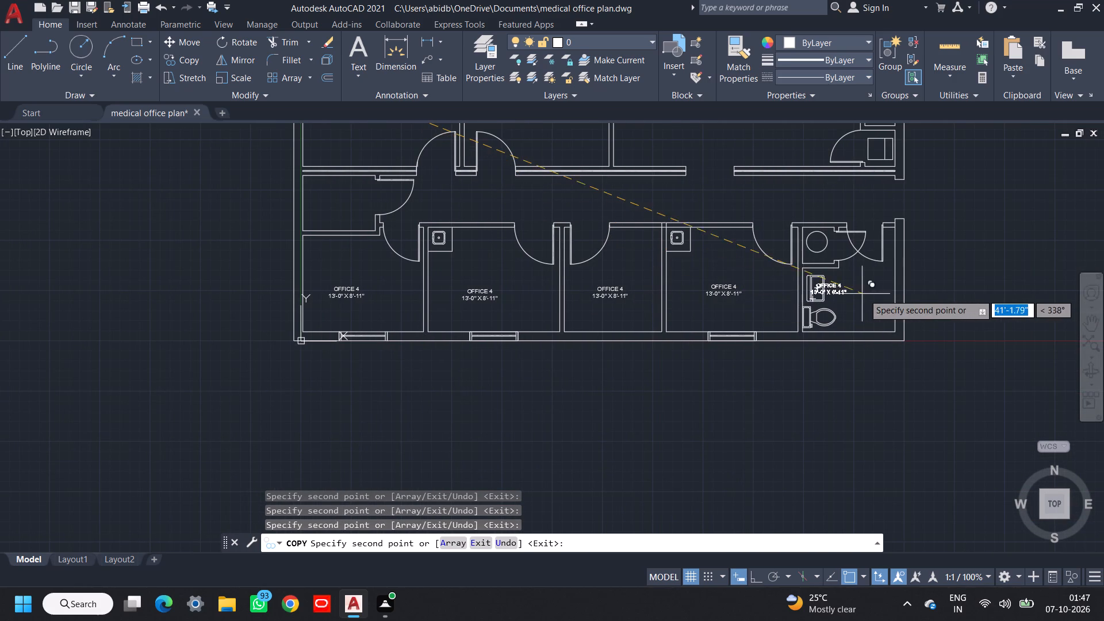
left_click(889, 295)
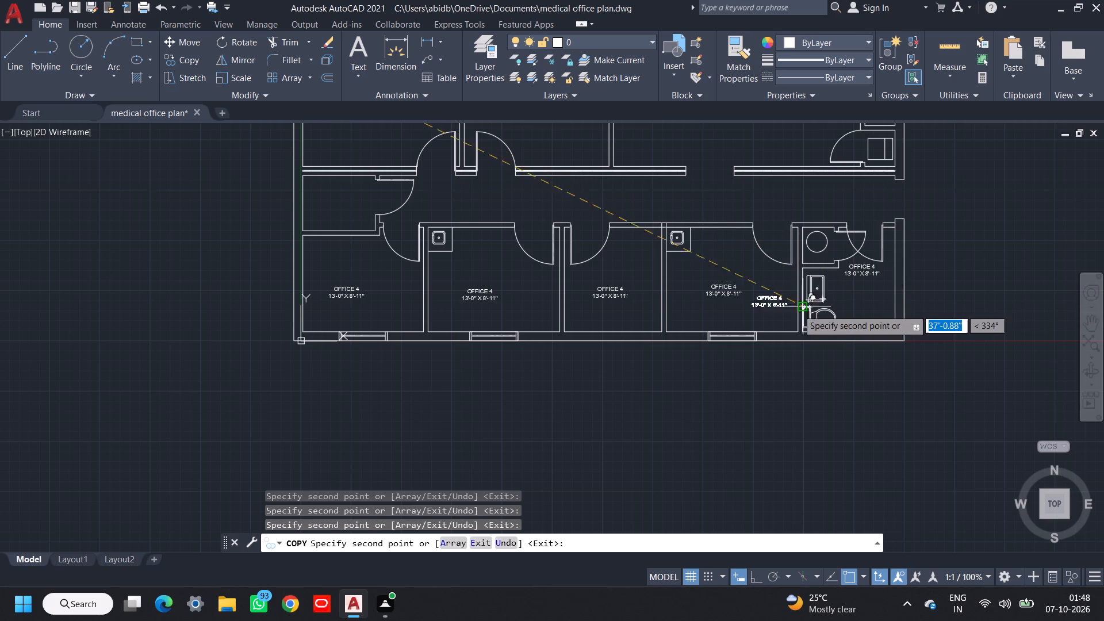
Place copies of the label in the central corridor and the small room on the plan's left side, ending the copy.
middle_click_drag(784, 302, 786, 310)
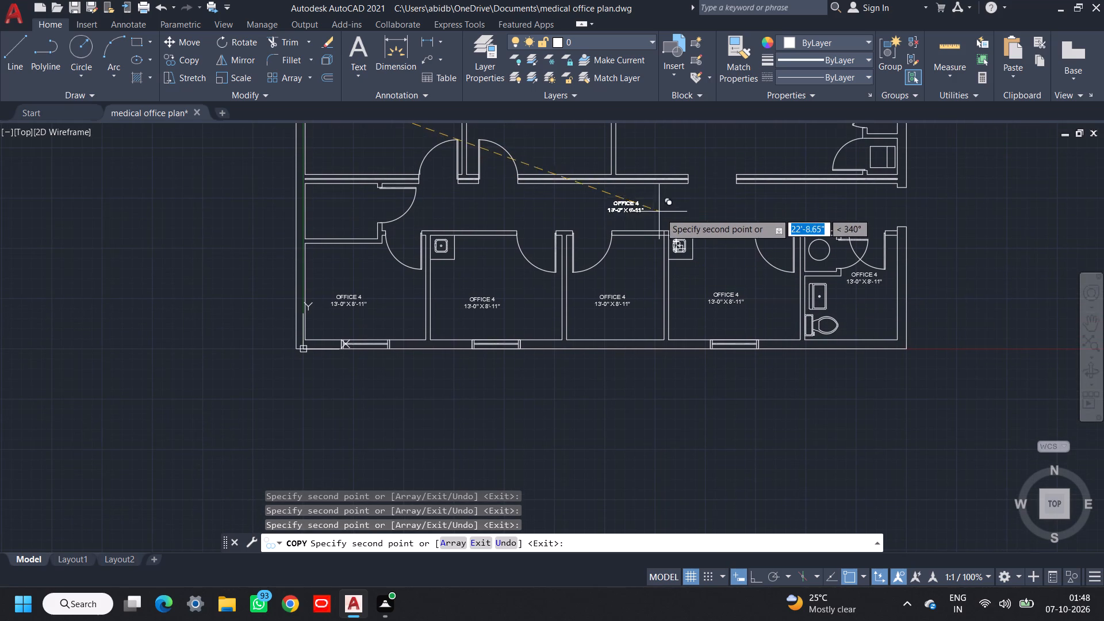
left_click(662, 213)
left_click(373, 212)
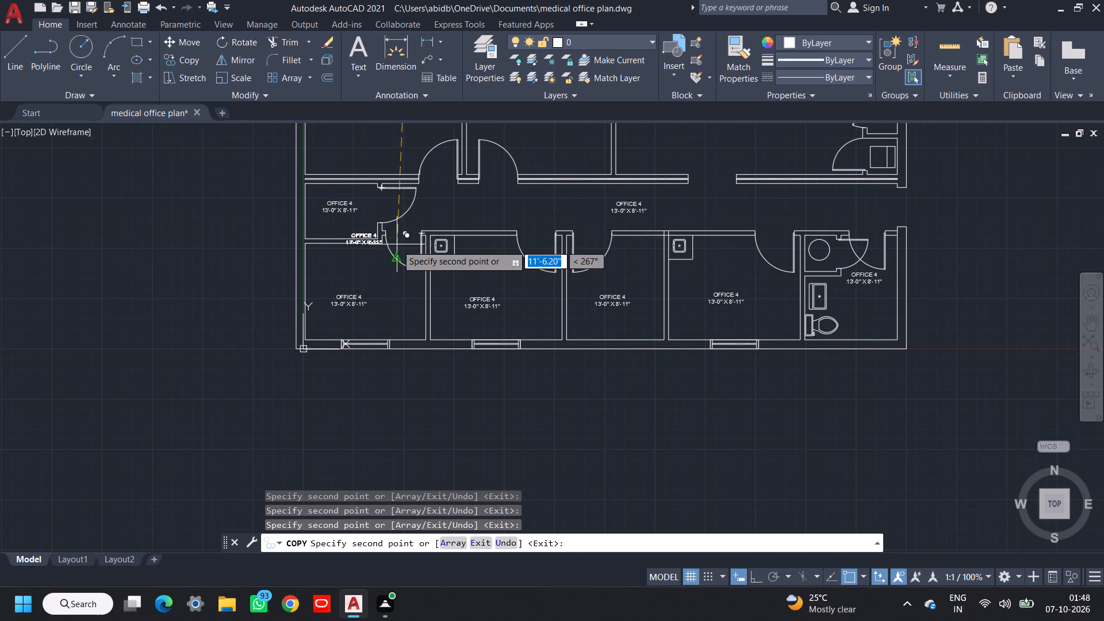
middle_click_drag(409, 271, 467, 271)
key("Escape")
Change the label in the plan's lower-left room to OFFICE 1 with 10'-0" X 8'-0" on the second line.
scroll(434, 302, "up", 3)
double_click(357, 293)
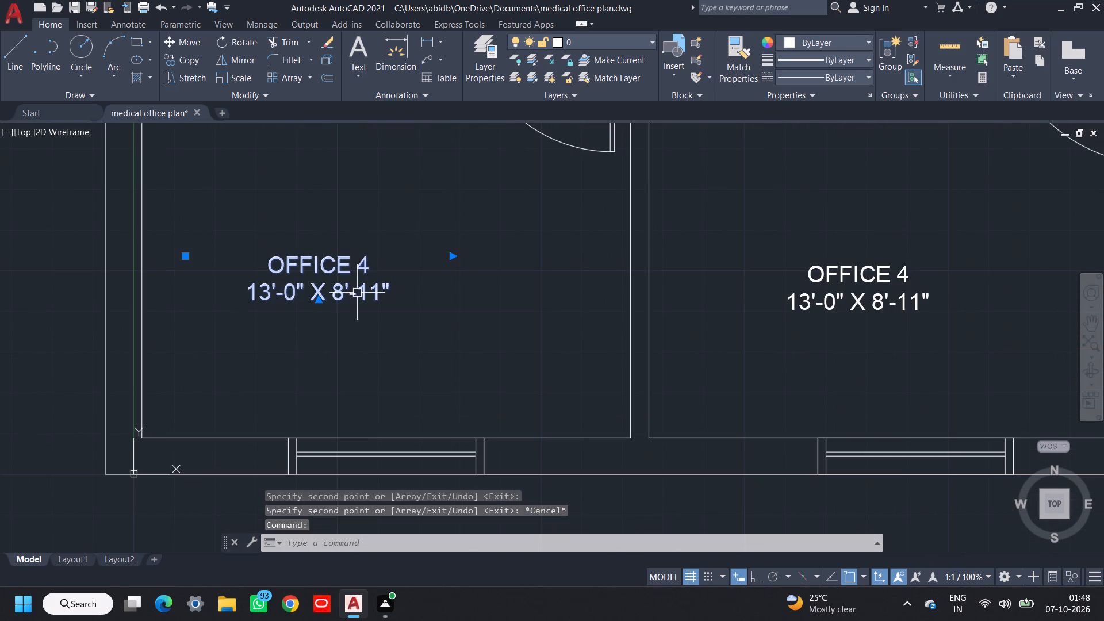
left_click_drag(418, 294, 283, 252)
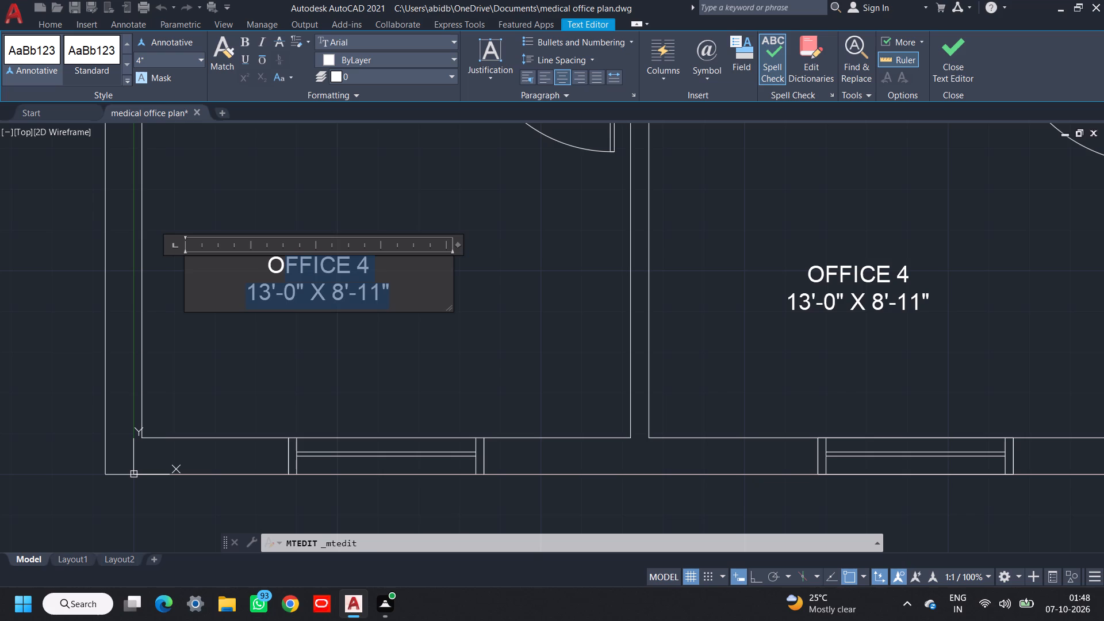
left_click_drag(283, 252, 361, 272)
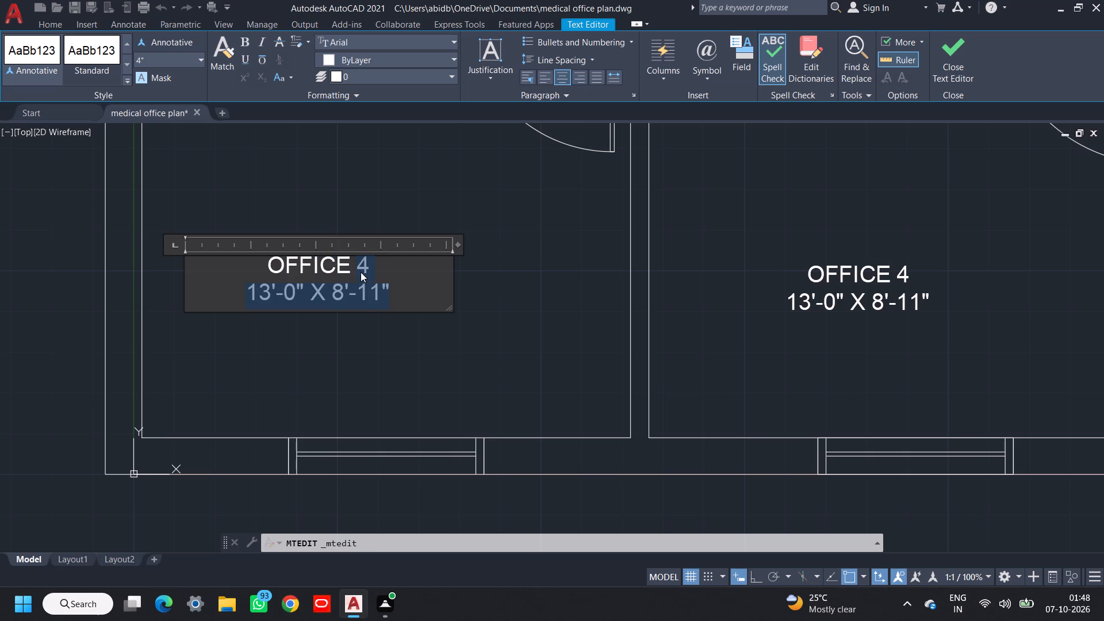
key("BackSpace")
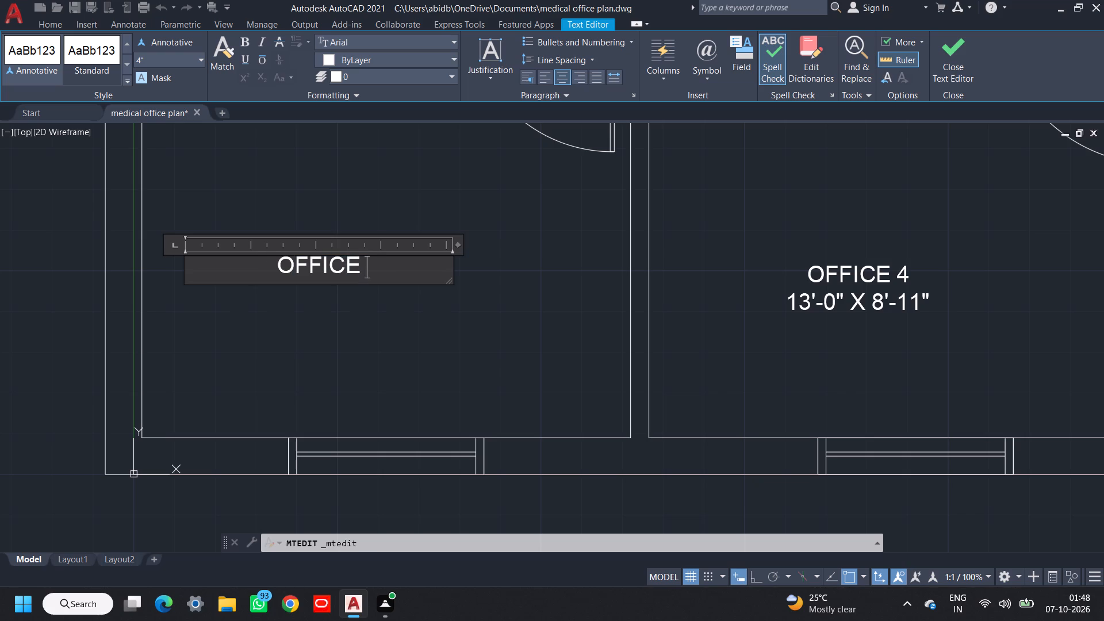
key("1")
key("Return")
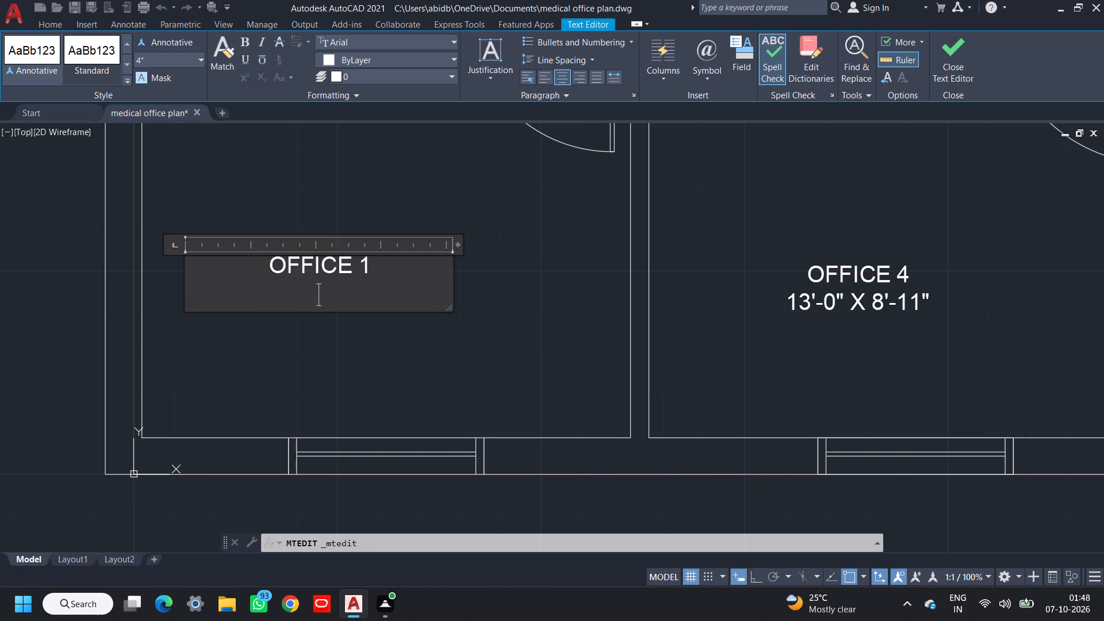
type("10'")
type("-0\"")
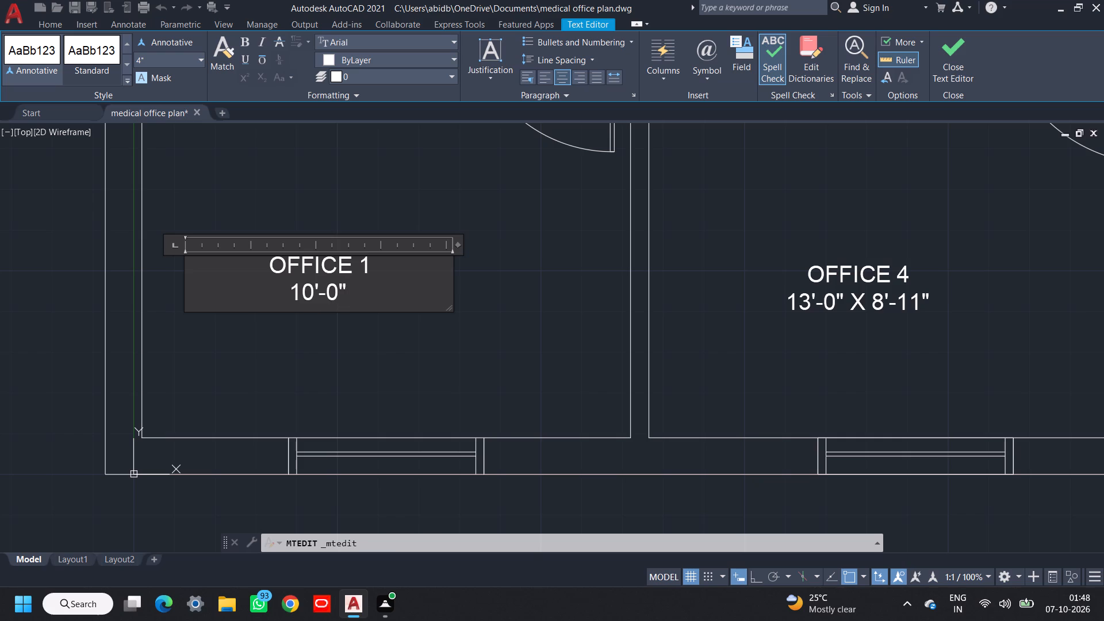
key("space")
type("X")
key("space")
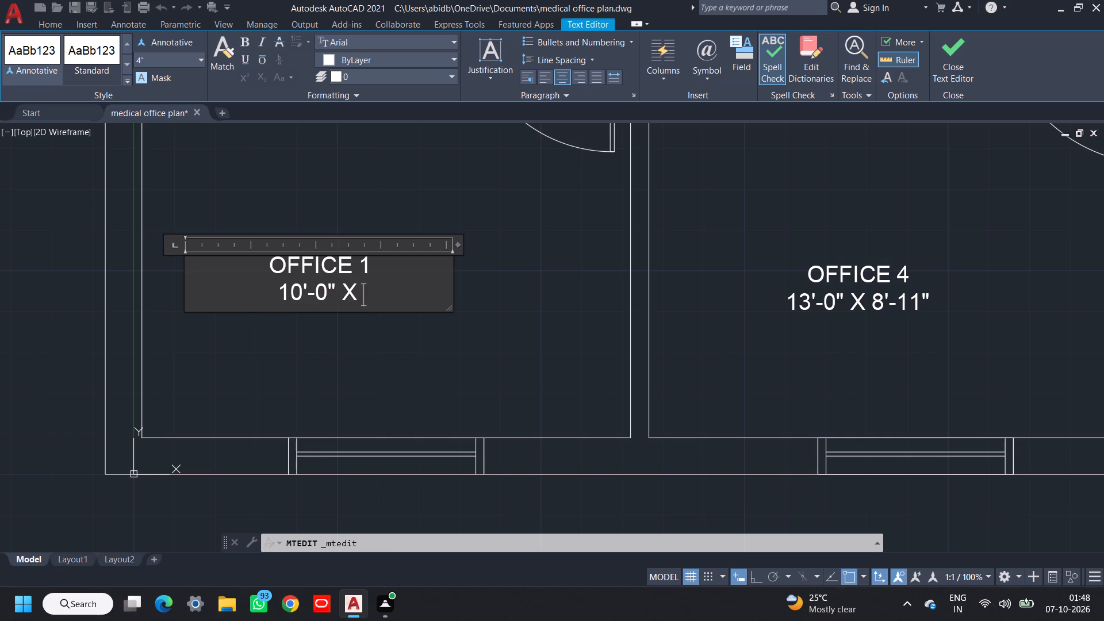
type("8'")
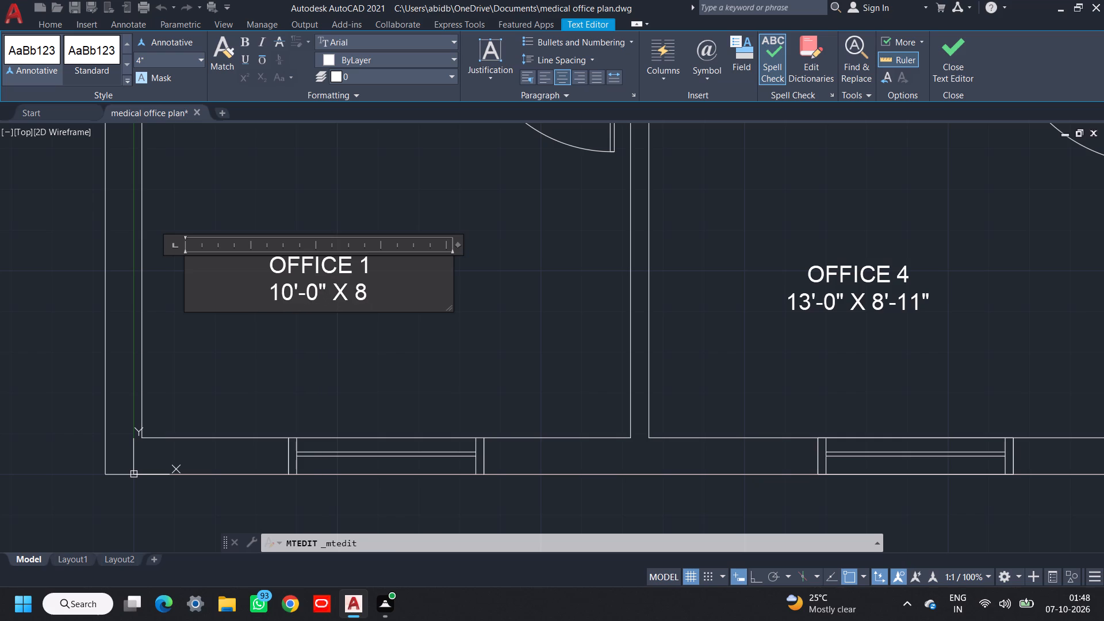
key("minus")
type("0\"")
left_click(346, 350)
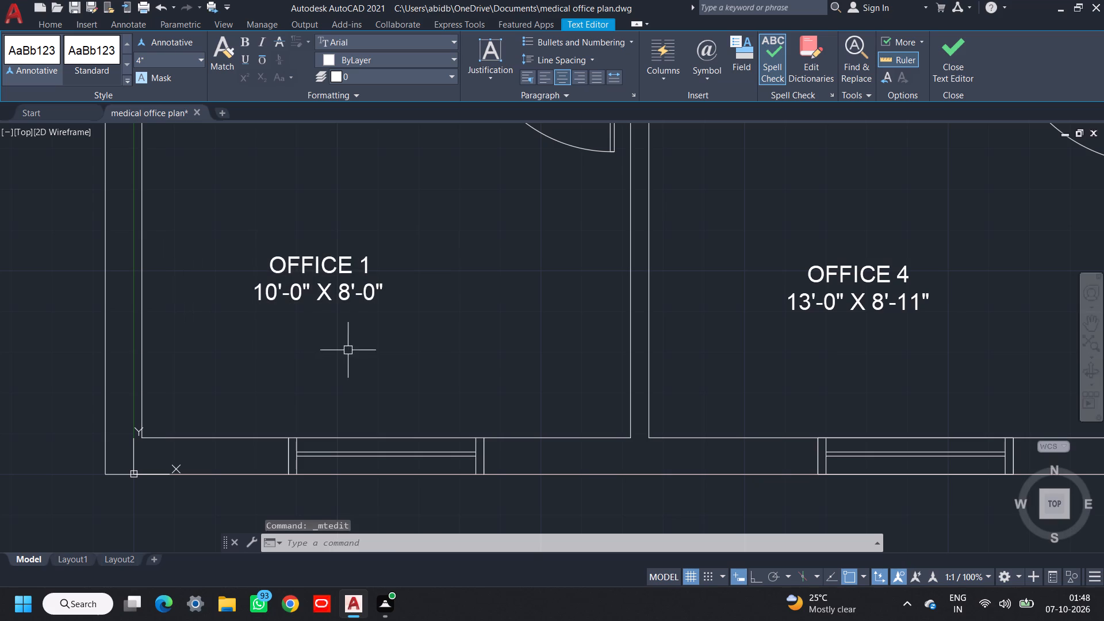
Change the label in the second lower room from the left to OFFICE 2 with 10'-11" X 8'-8" beneath.
scroll(583, 63, "down", 2)
middle_click_drag(620, 193, 496, 199)
scroll(773, 267, "up", 2)
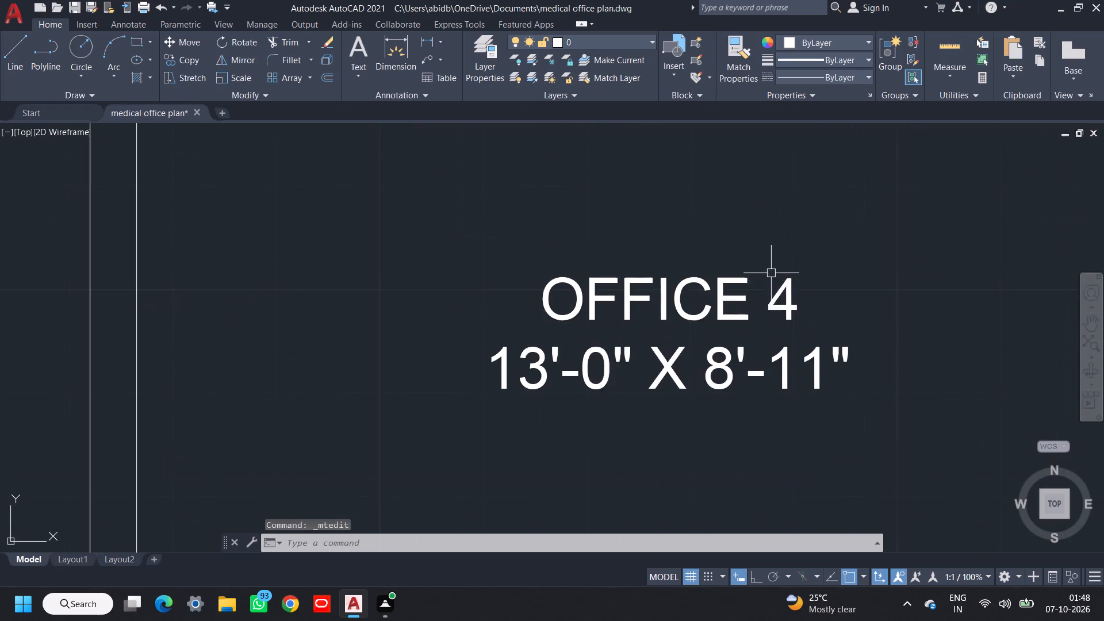
double_click(766, 308)
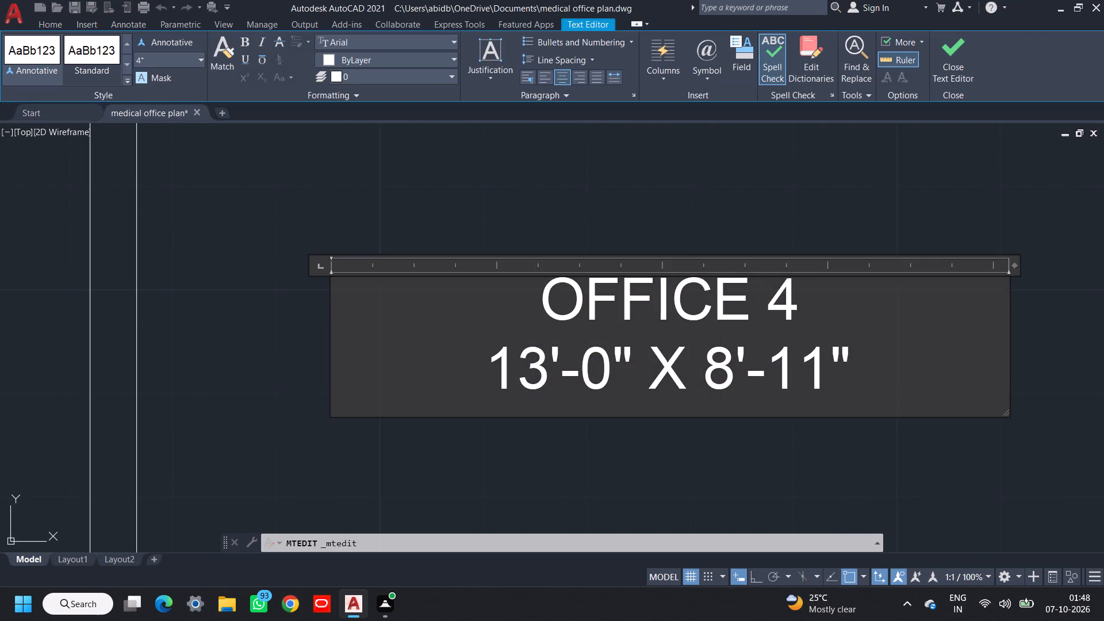
left_click_drag(879, 383, 762, 315)
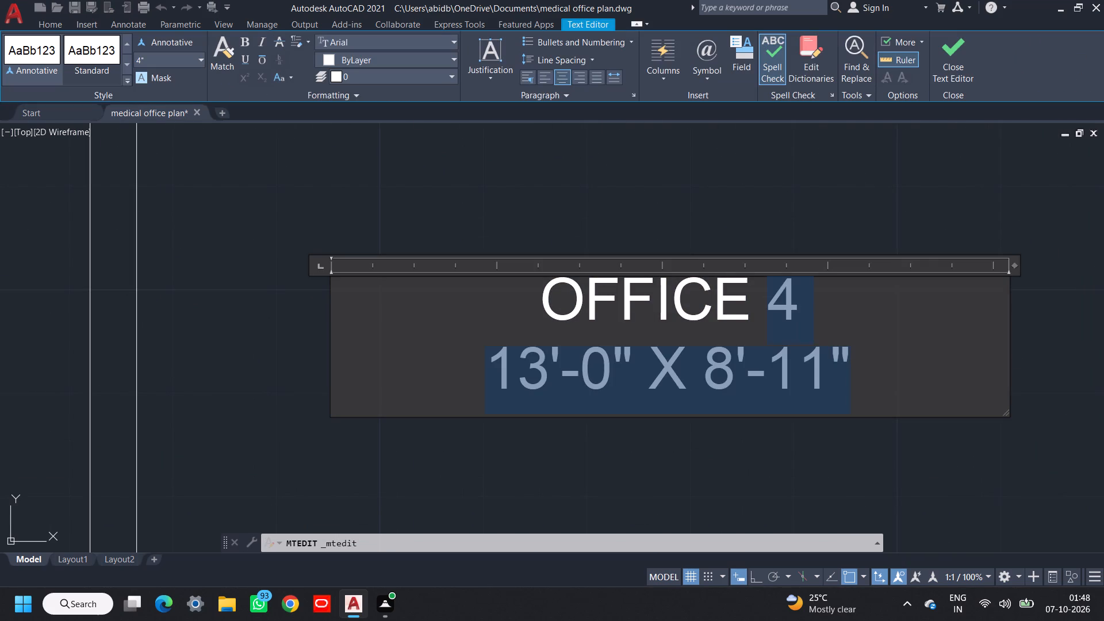
key("BackSpace")
key("2")
key("Return")
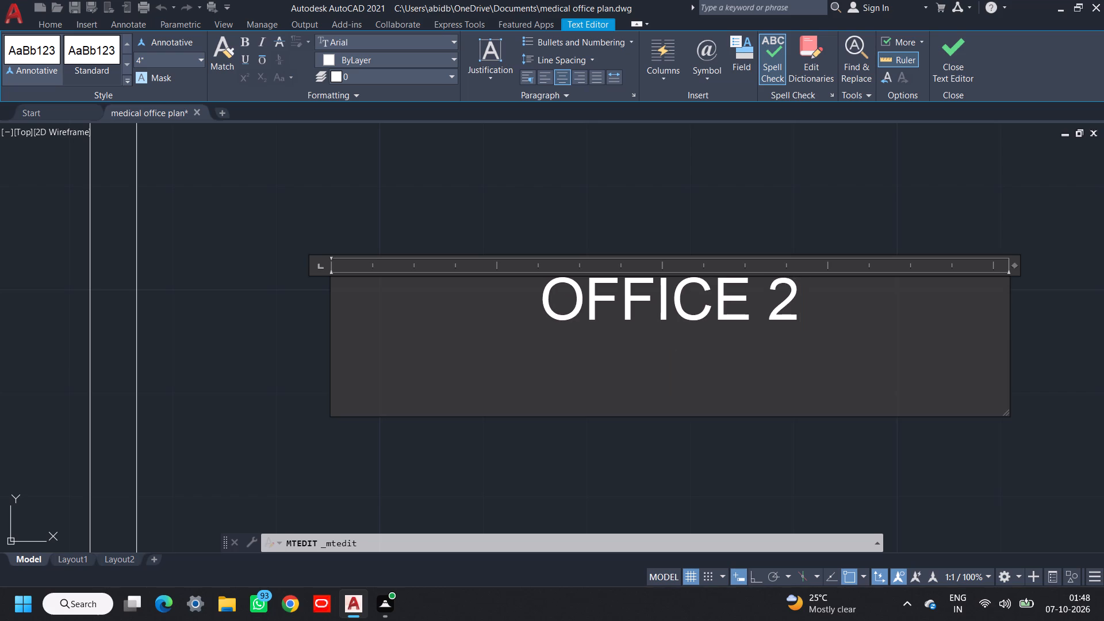
type("10'")
key("minus")
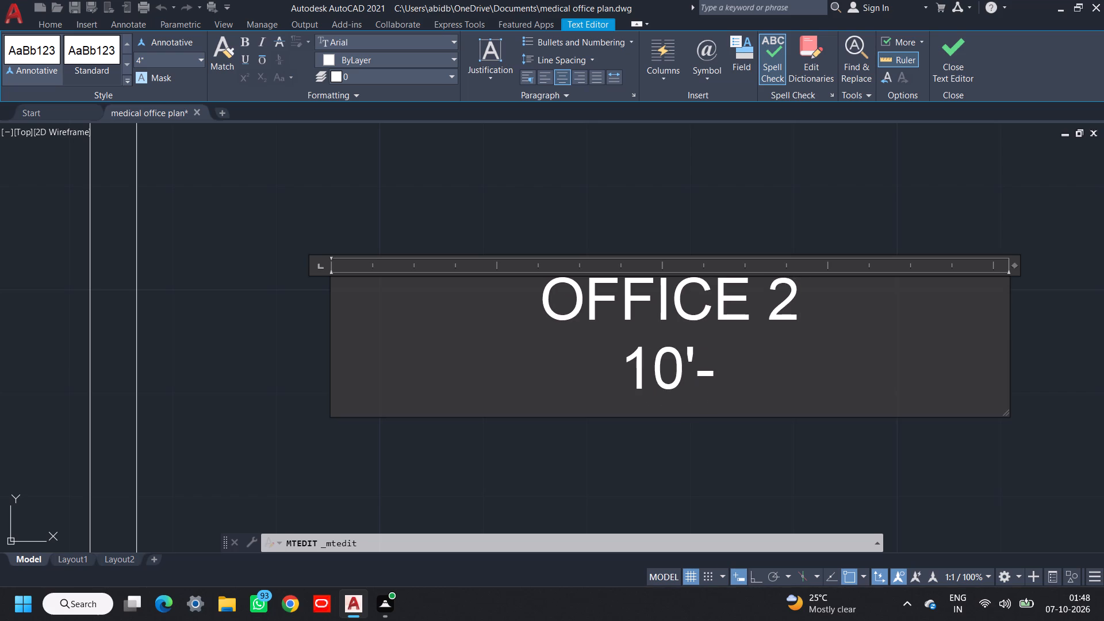
type("11\"")
key("space")
type("X")
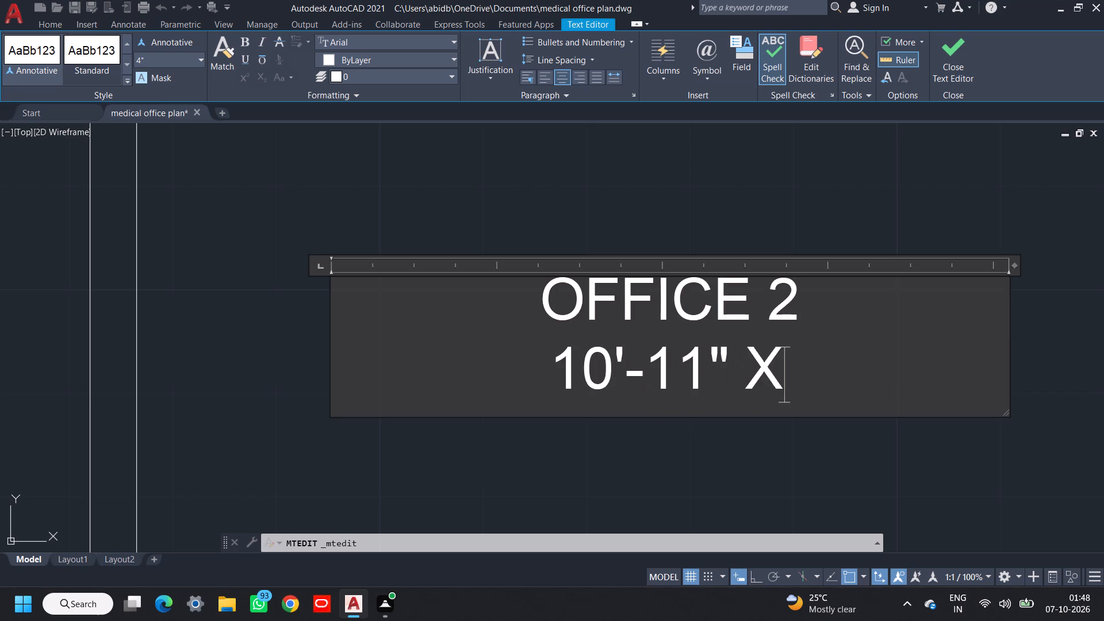
key("space")
type("8'8")
key("BackSpace")
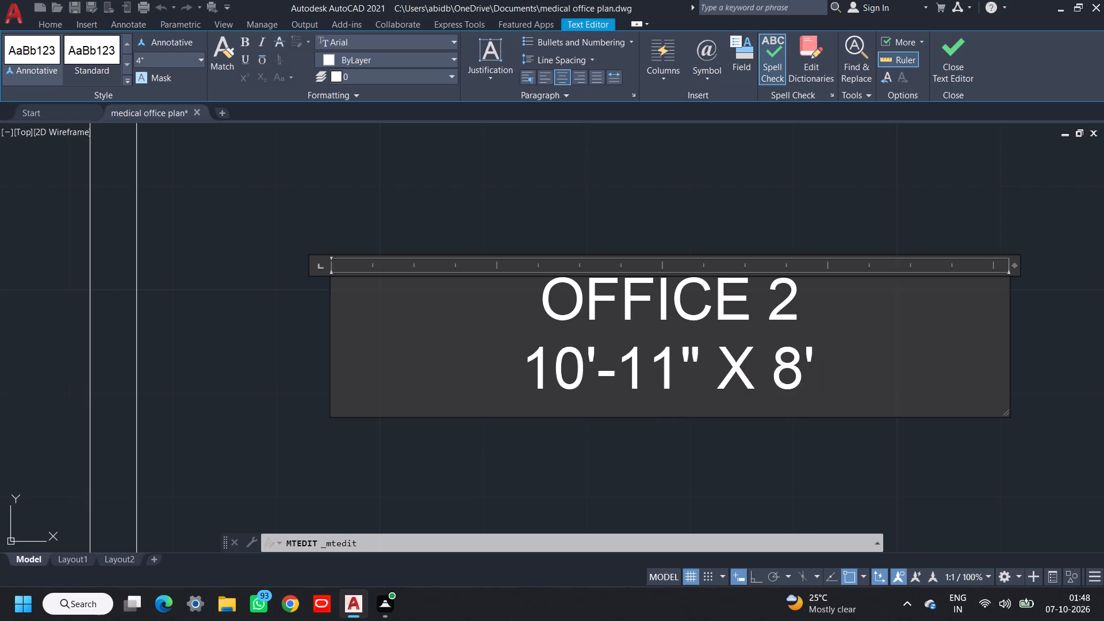
type("-8\"")
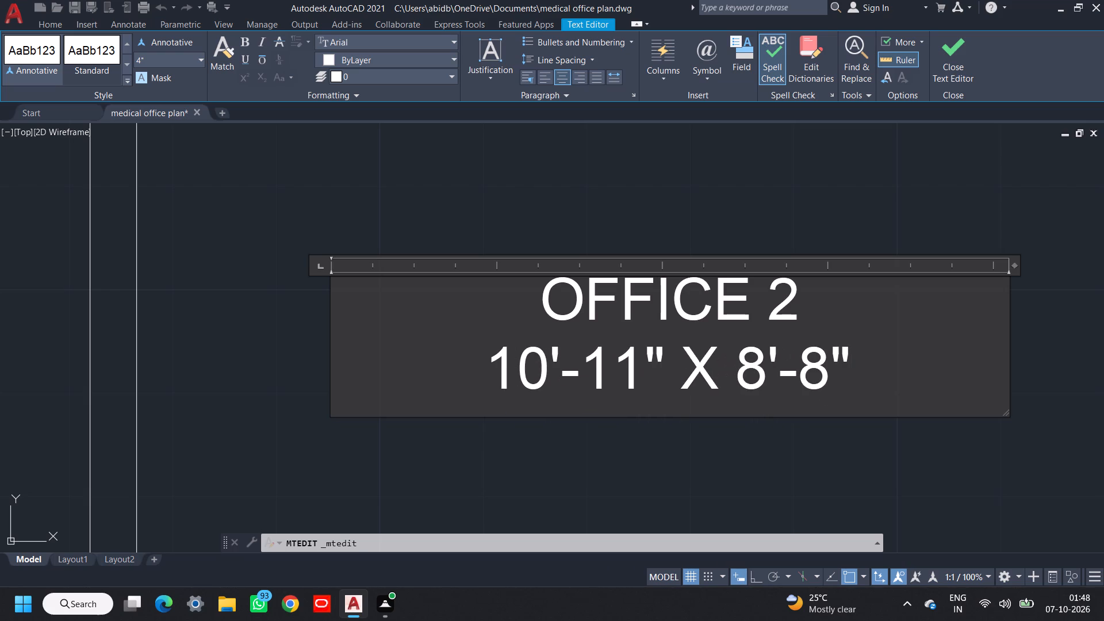
left_click(656, 439)
Change the label in the third lower room from the left to OFFICE 3 with 10'-11" X 8'-8" beneath.
scroll(650, 440, "down", 3)
middle_click_drag(757, 423, 475, 343)
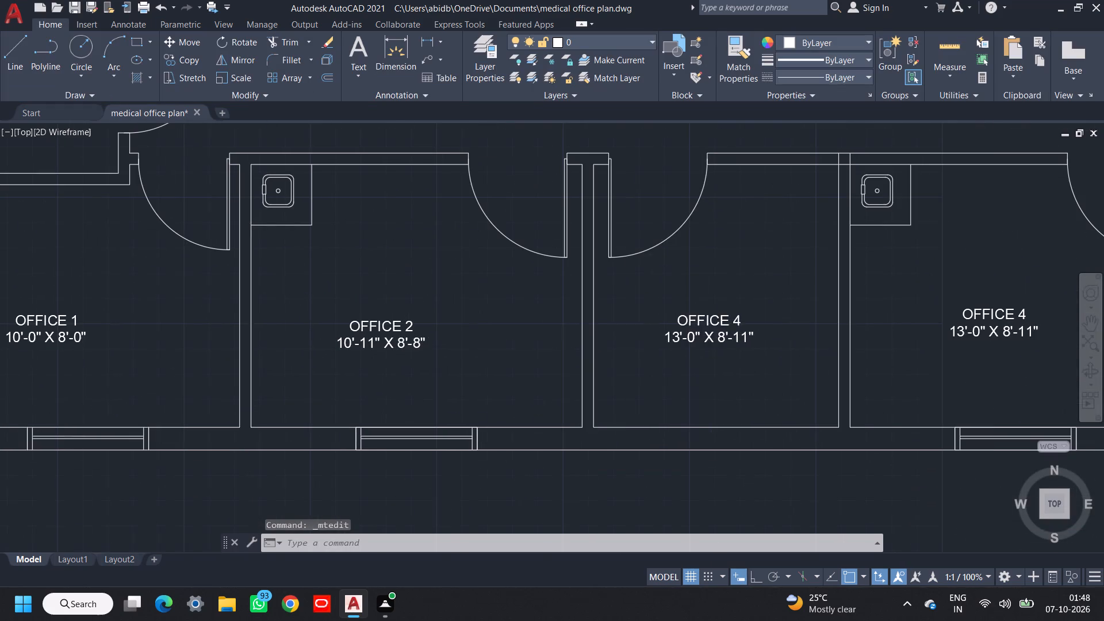
double_click(708, 329)
scroll(761, 349, "up", 1)
left_click_drag(758, 333, 728, 310)
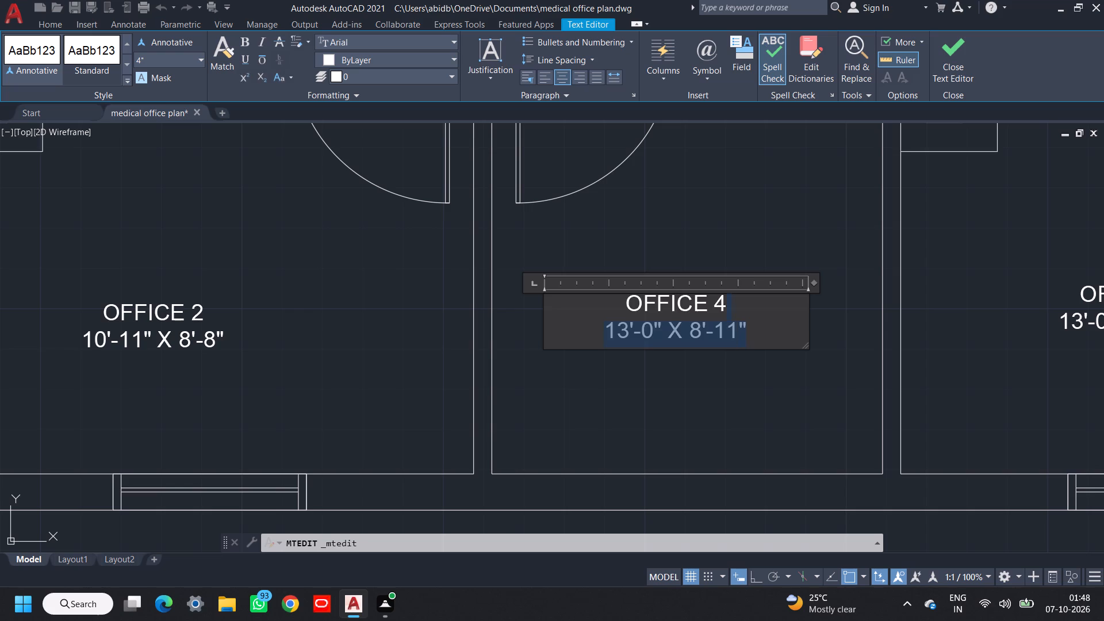
left_click_drag(728, 310, 712, 304)
key("3")
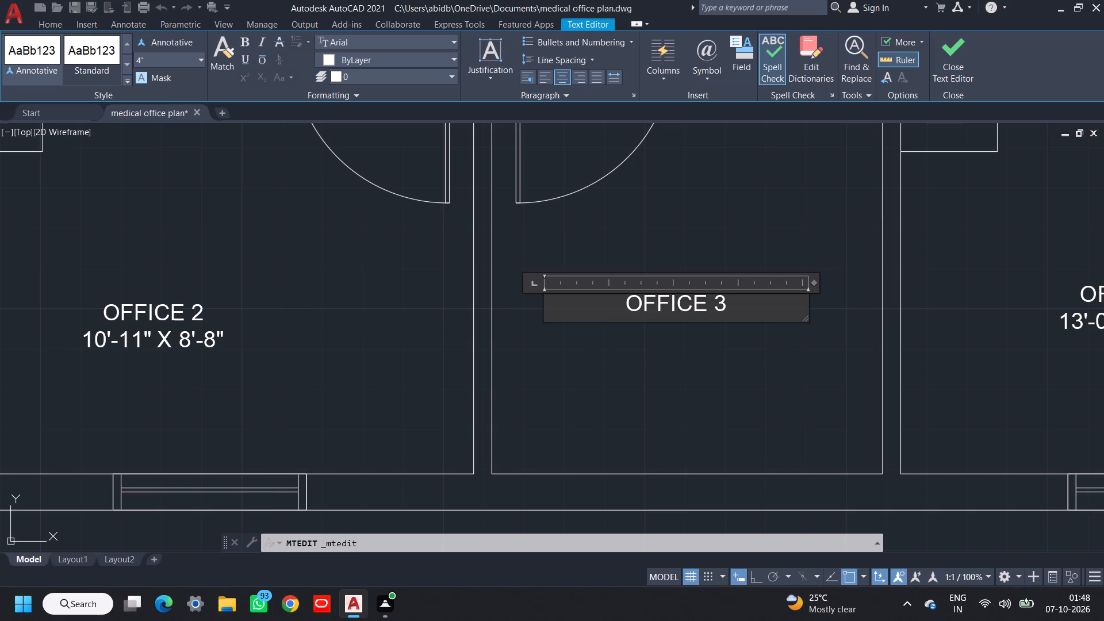
key("Return")
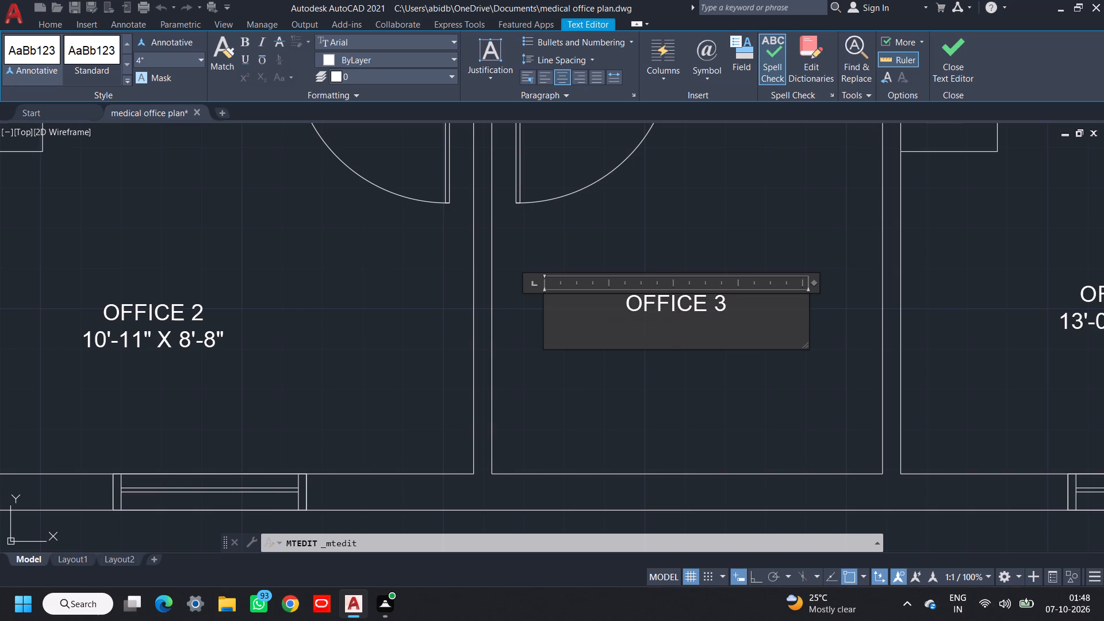
type("10'")
key("minus")
type("11\"")
key("space")
type("X")
key("space")
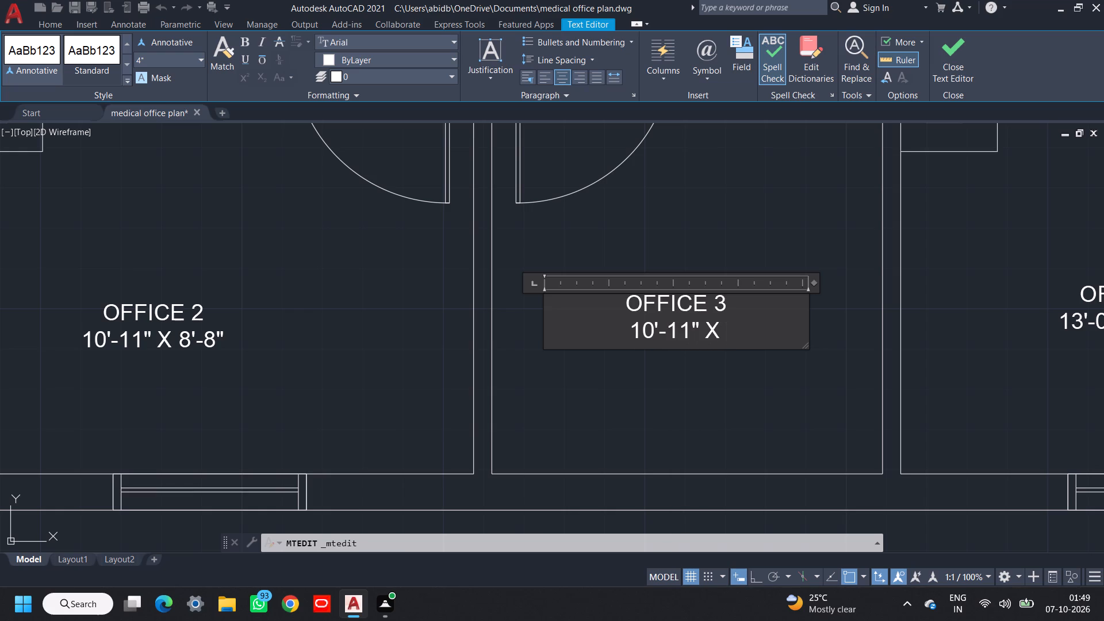
key("8")
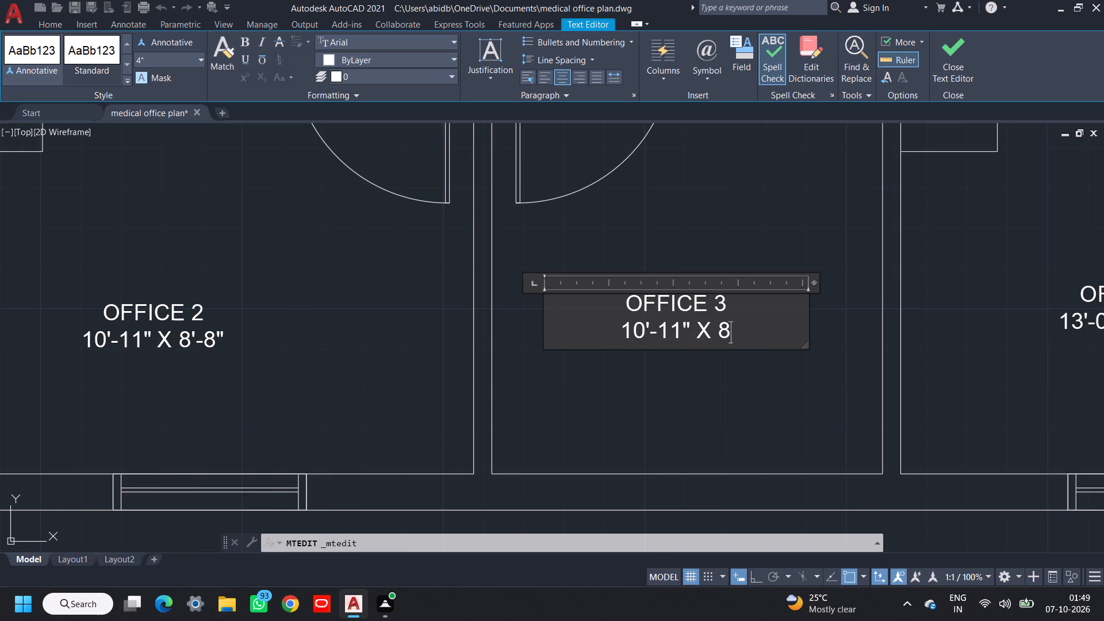
type("'8\"")
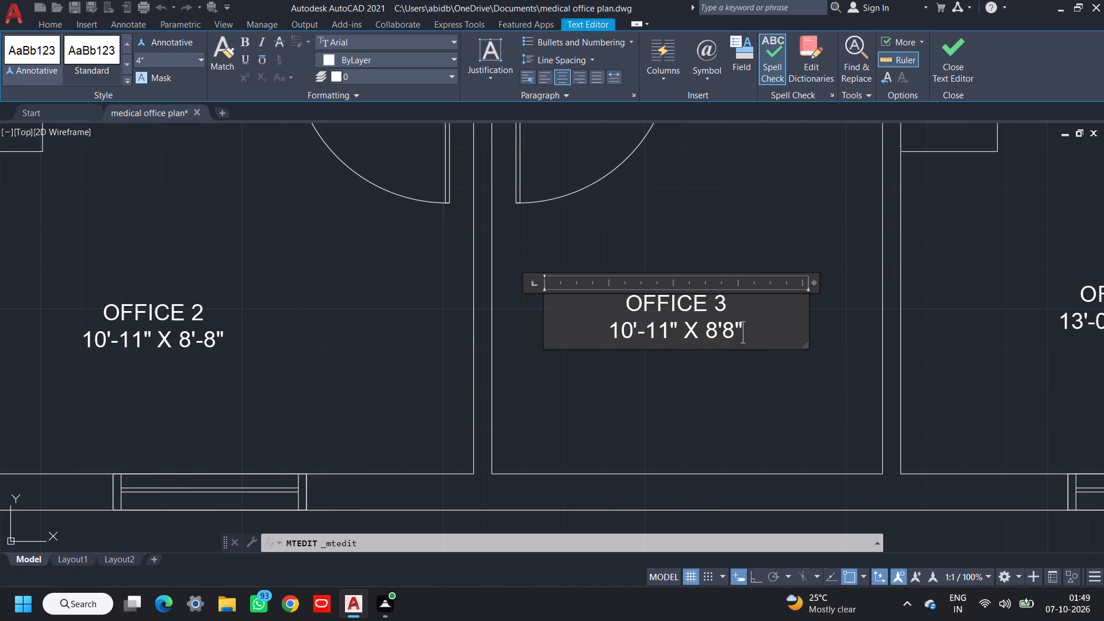
key("Left")
key("Left")
key("minus")
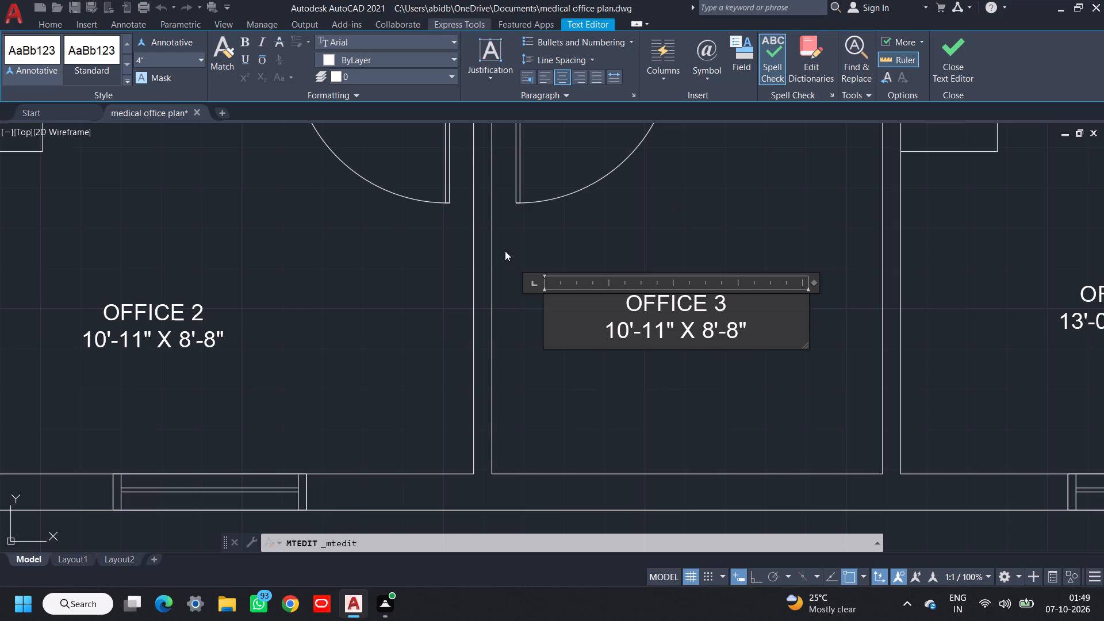
left_click(668, 402)
Move the OFFICE 3 label into the fourth lower room, just below the OFFICE 4 label there.
left_click(670, 328)
scroll(689, 332, "down", 3)
middle_click_drag(719, 345, 596, 355)
scroll(655, 355, "up", 1)
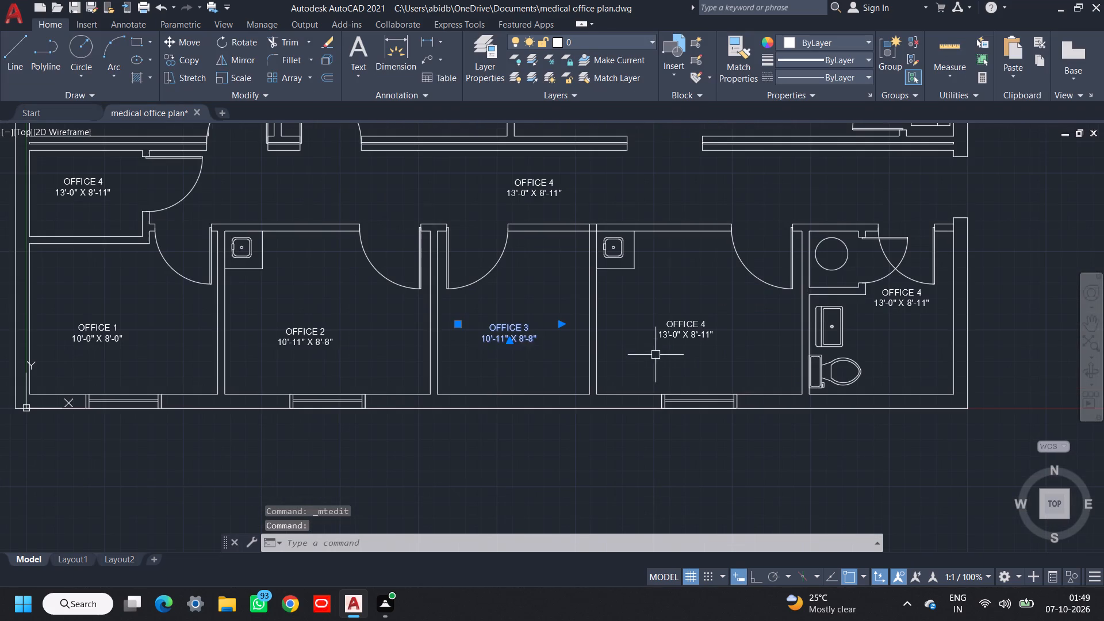
key("m")
key("space")
left_click(514, 342)
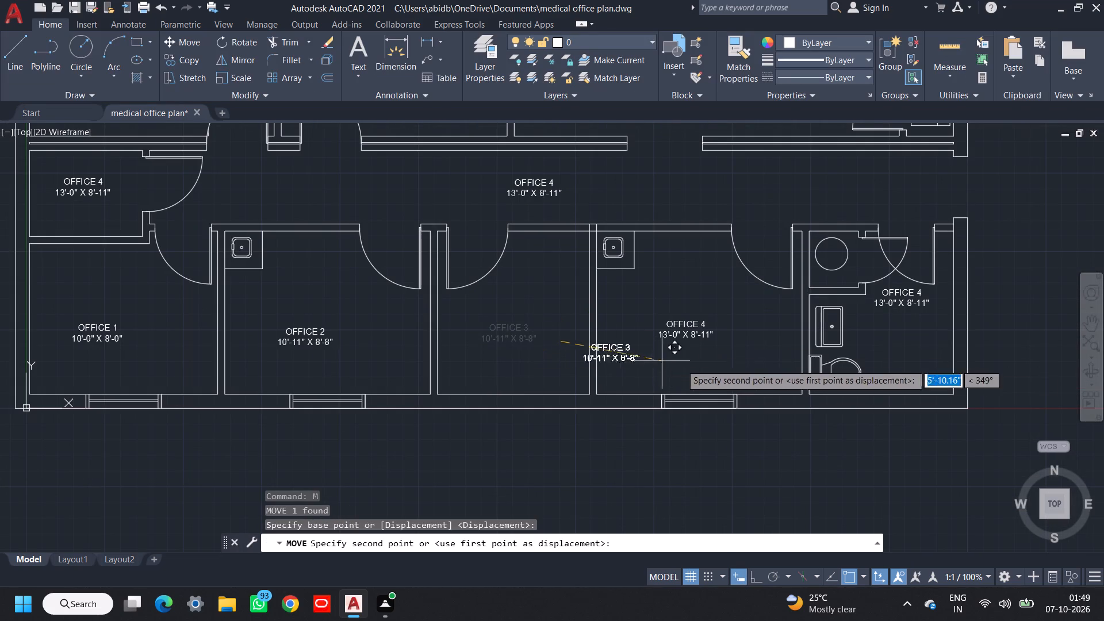
left_click(746, 359)
Move the OFFICE 4 label from the fourth lower room into the empty third lower room.
left_click(680, 332)
type("M")
key("space")
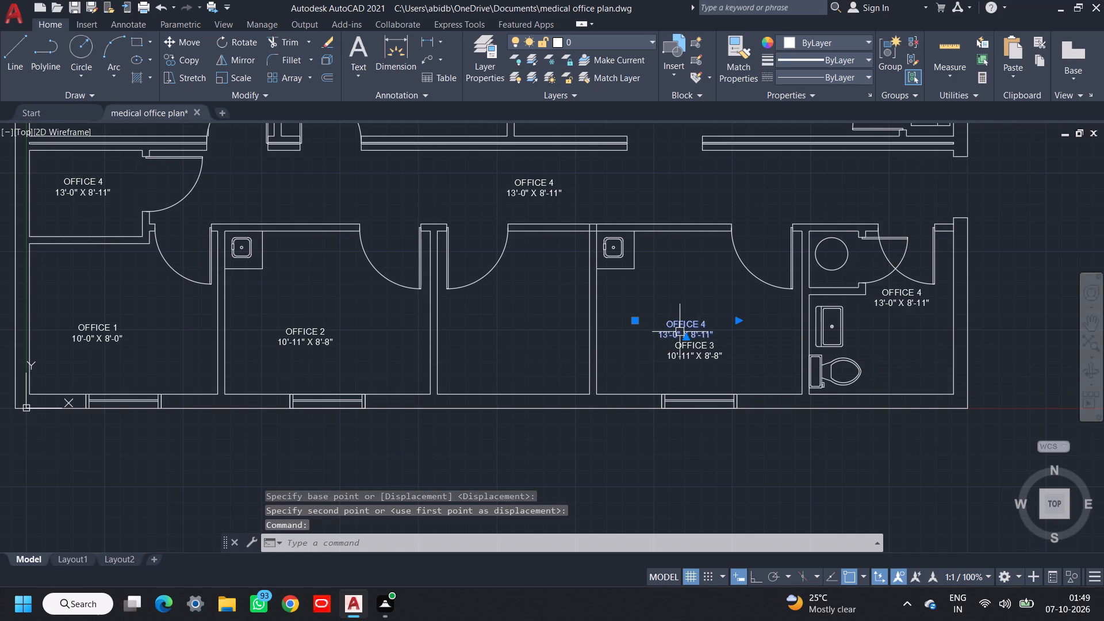
left_click(680, 332)
left_click(461, 344)
key("Escape")
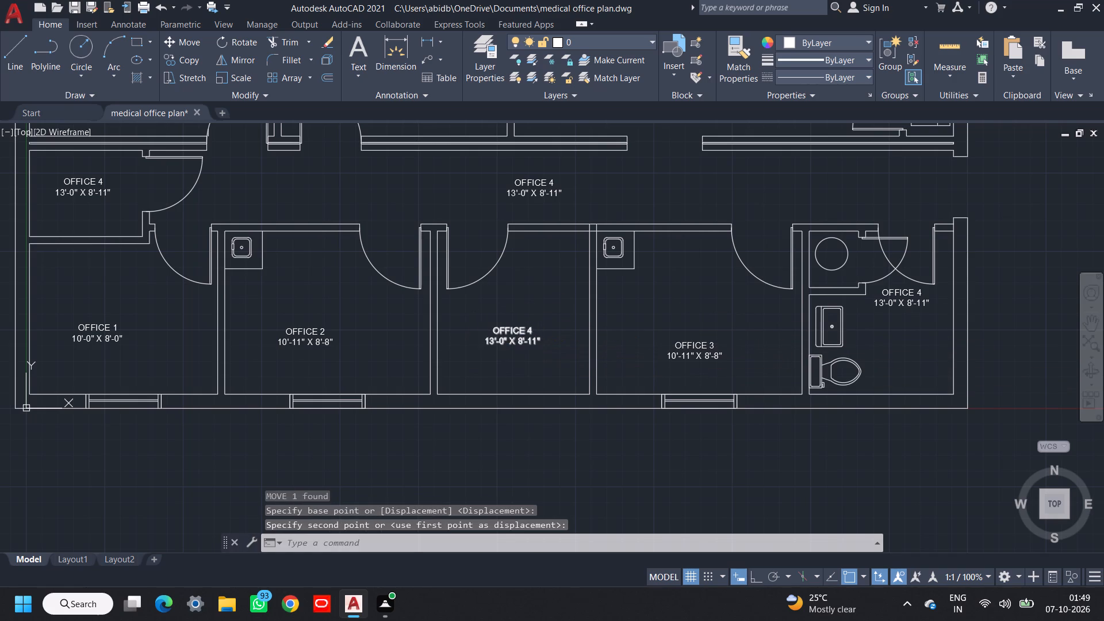
Change the OFFICE 4 label in the third lower room to X- RAY with 8'-1" X 8'-8" beneath.
double_click(514, 336)
left_click_drag(553, 342, 489, 329)
type("X- RAY")
key("Return")
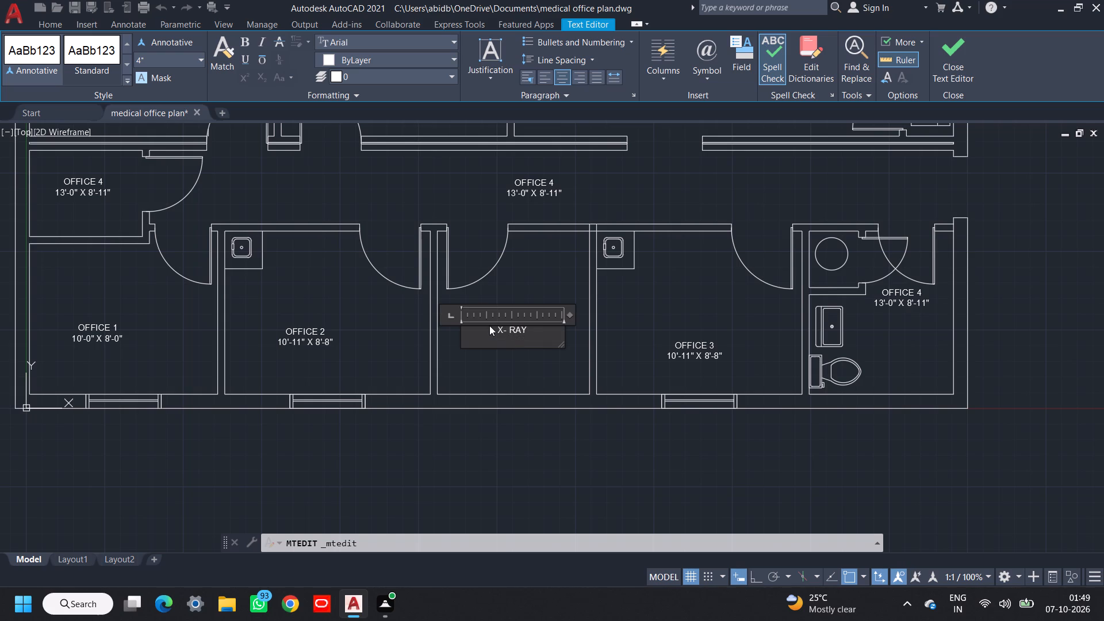
key("8")
key("apostrophe")
key("minus")
type("1\"")
key("space")
type("X")
key("space")
type("8'")
key("minus")
type("8\"")
left_click(538, 458)
Change the OFFICE 4 label in the central corridor to HALL with 42'-8" X 3'-11" beneath.
scroll(539, 454, "down", 1)
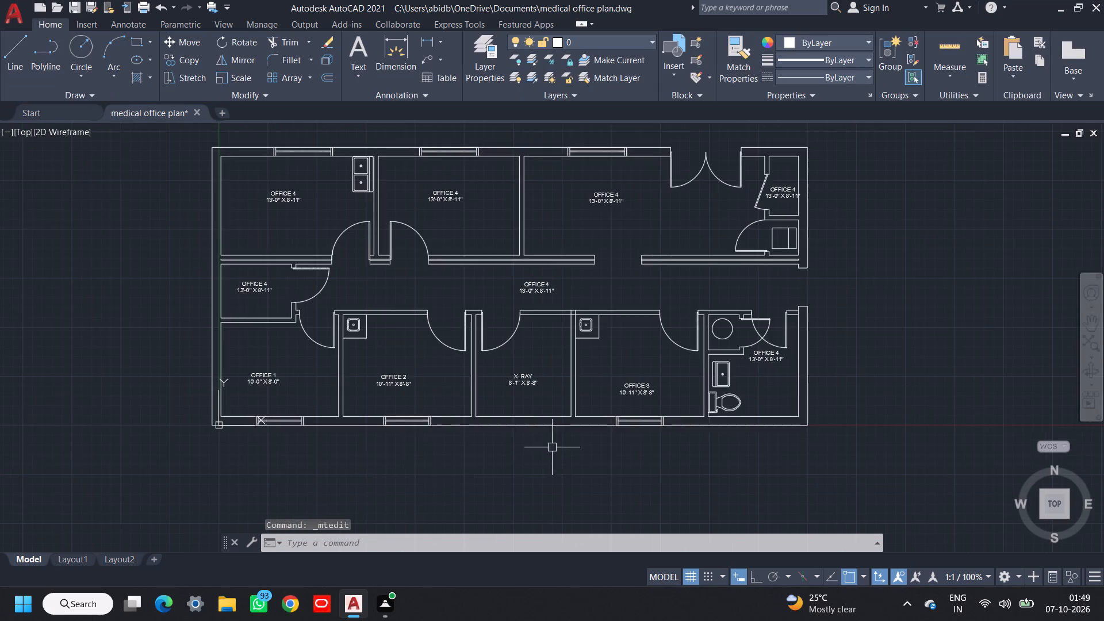
middle_click_drag(562, 443, 538, 522)
scroll(513, 345, "up", 2)
double_click(515, 392)
left_click_drag(561, 402, 501, 381)
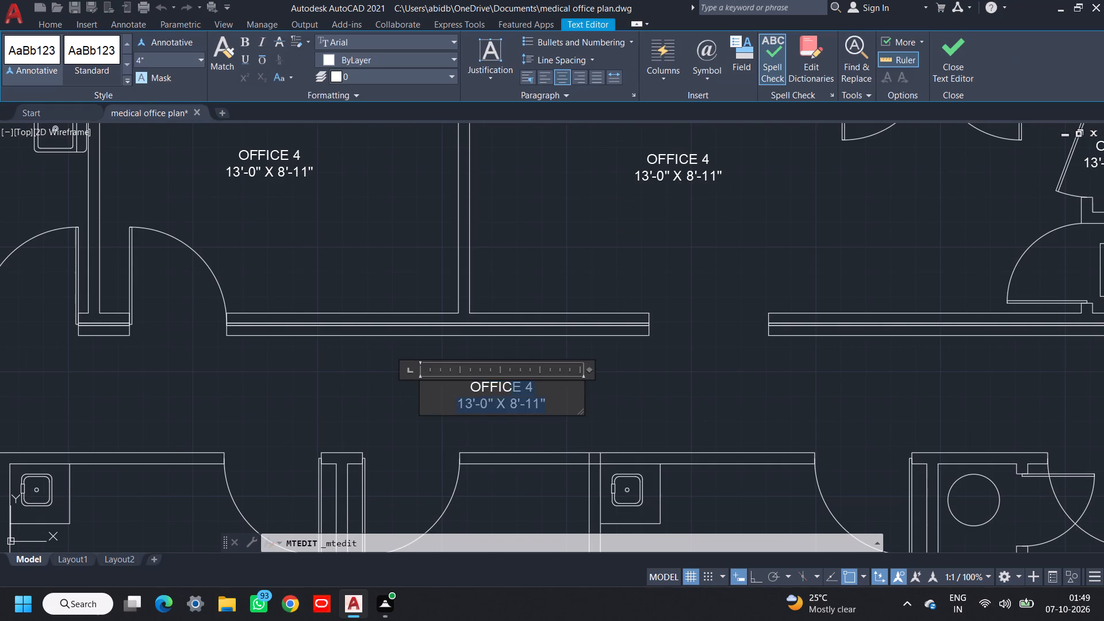
left_click_drag(501, 381, 446, 368)
type("HALL")
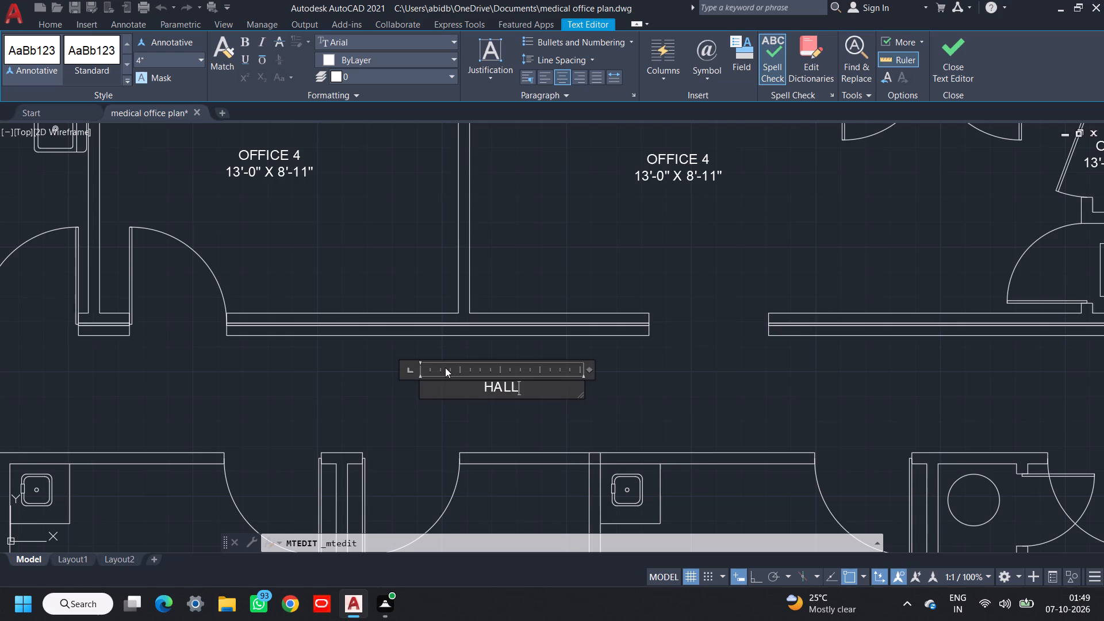
key("Return")
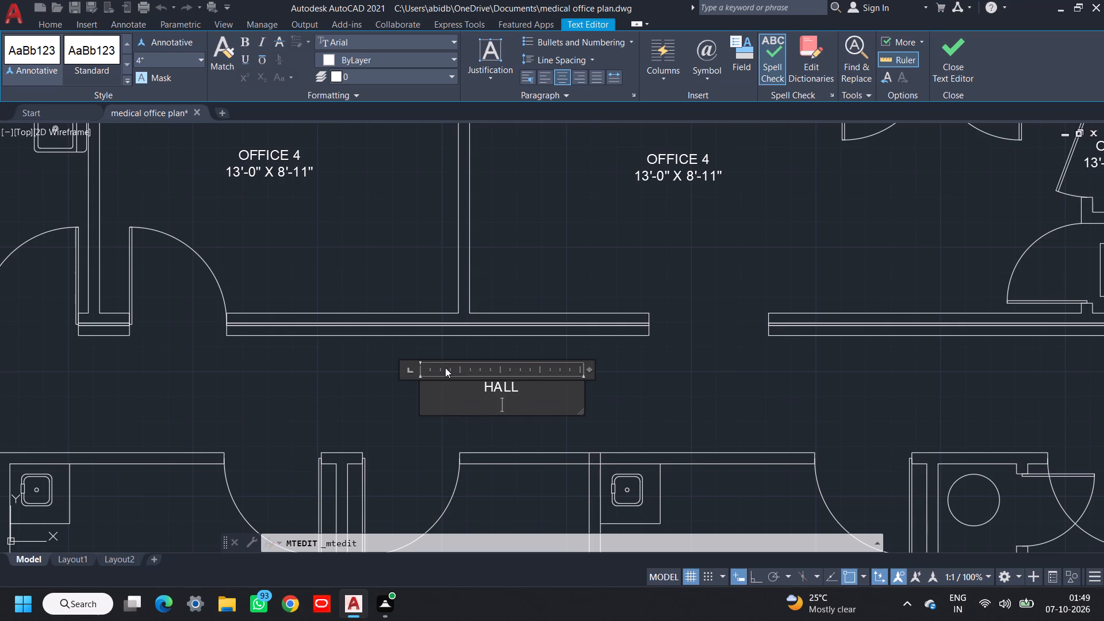
type("42'")
scroll(445, 369, "down", 1)
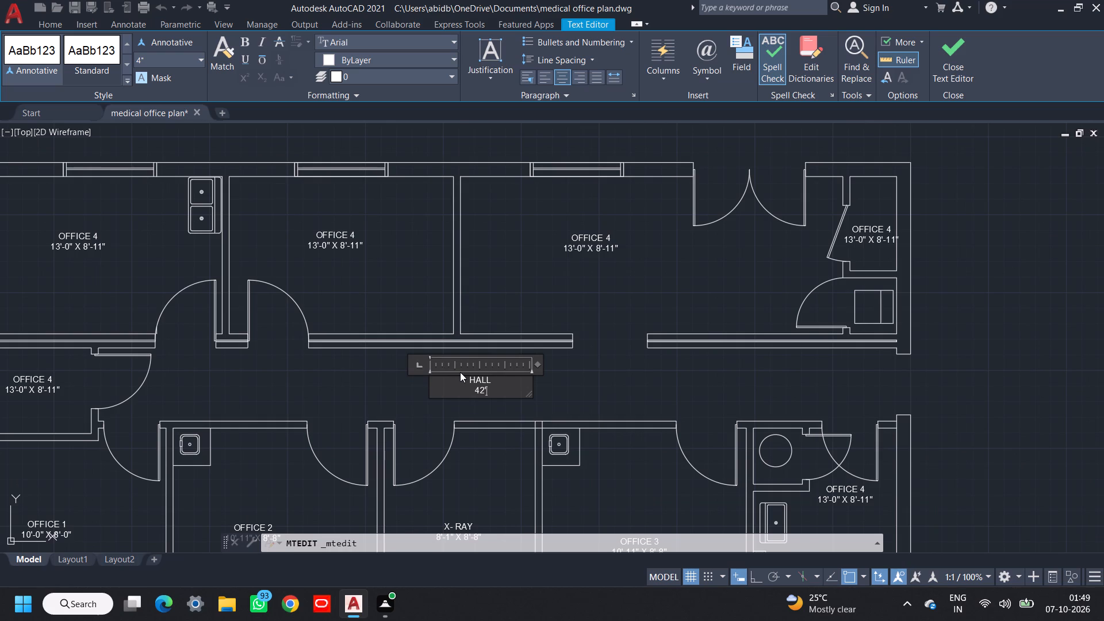
type("-8\"")
key("space")
type("X")
key("space")
key("3")
key("apostrophe")
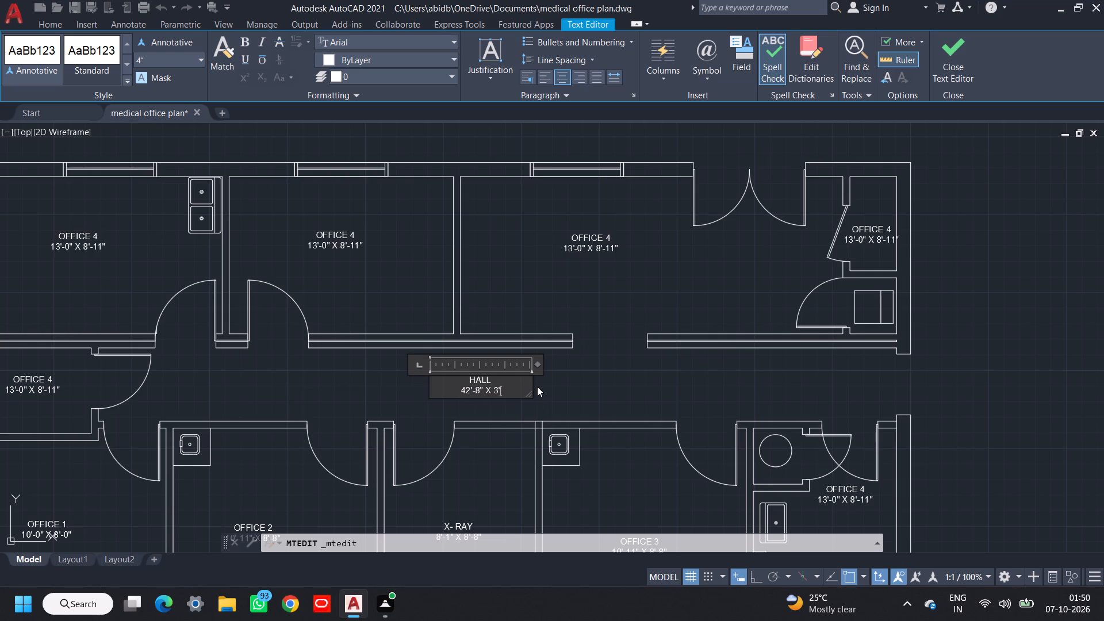
type("-11\"")
left_click(559, 391)
Change the OFFICE 4 label in the small room above OFFICE 1 to DARKROOM with 6'-0" X 4'-7" beneath.
scroll(557, 397, "down", 2)
middle_click_drag(349, 419, 439, 406)
scroll(431, 402, "up", 2)
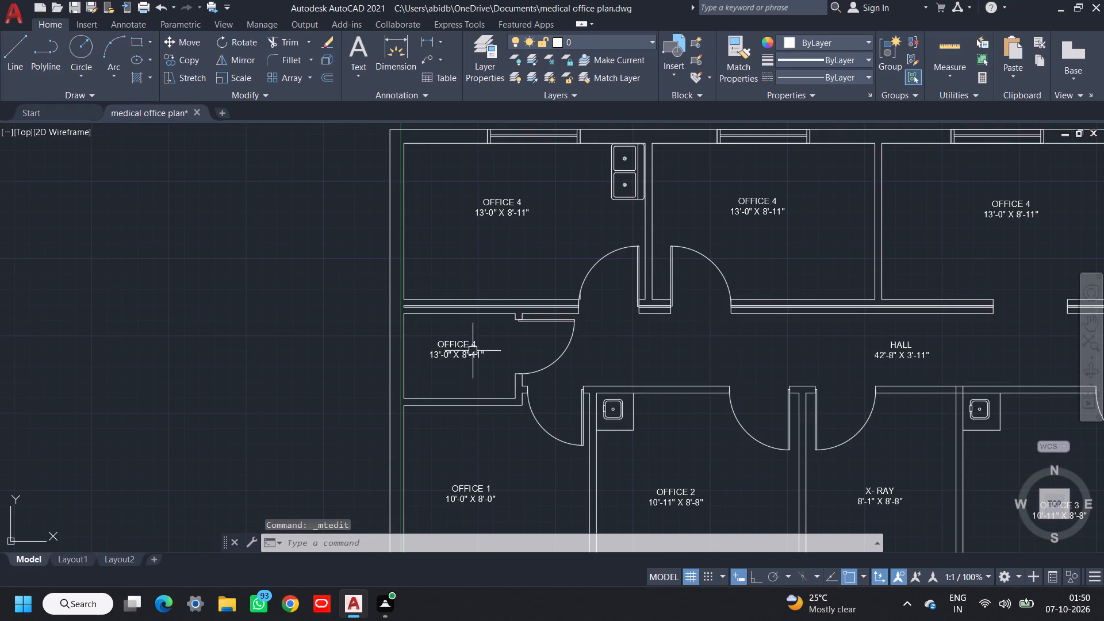
double_click(461, 351)
scroll(492, 355, "up", 3)
left_click_drag(492, 355, 281, 297)
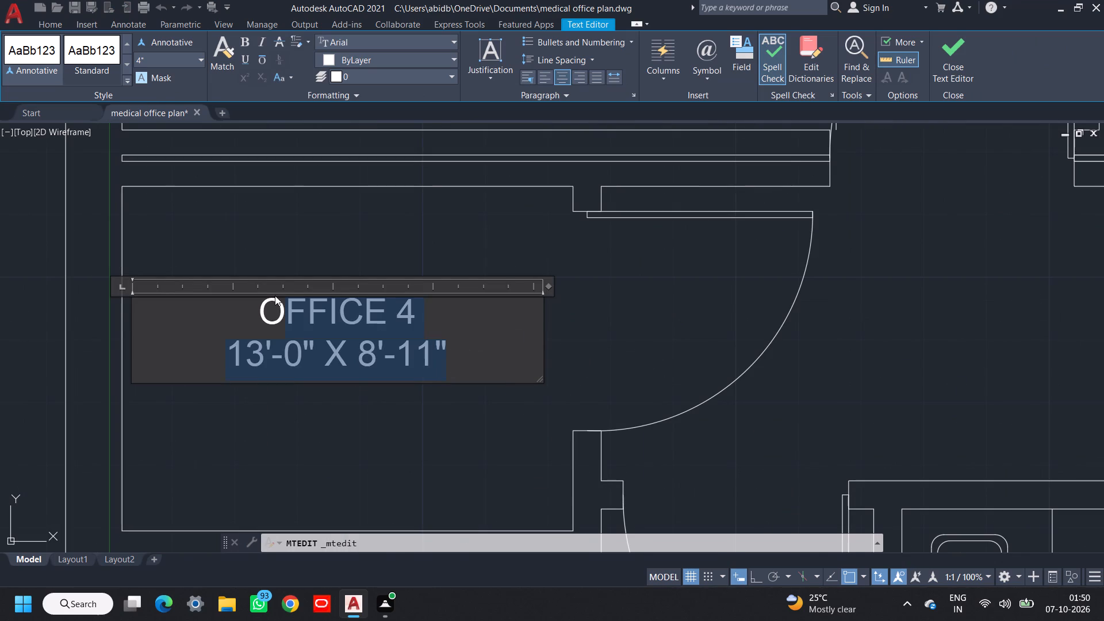
left_click_drag(466, 350, 262, 309)
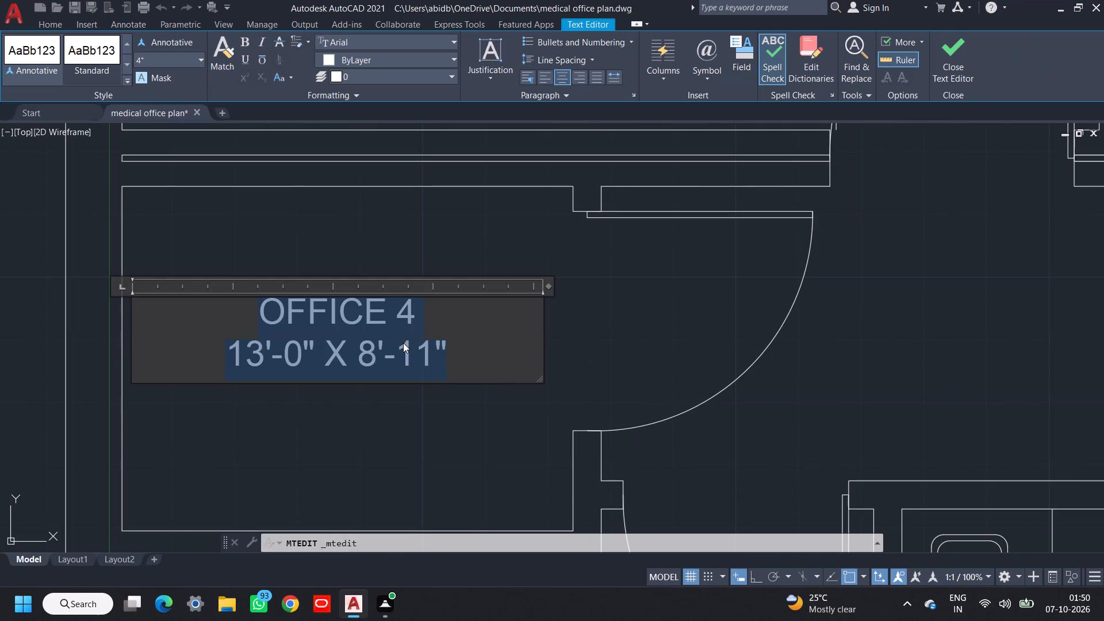
type("DARKROOM")
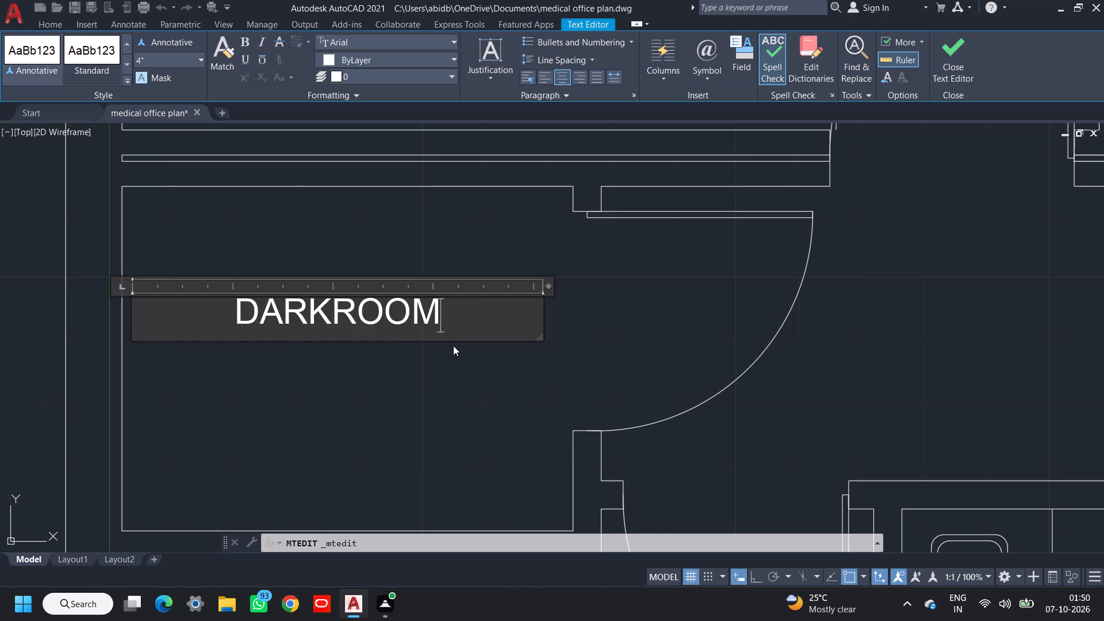
key("Return")
type("6'")
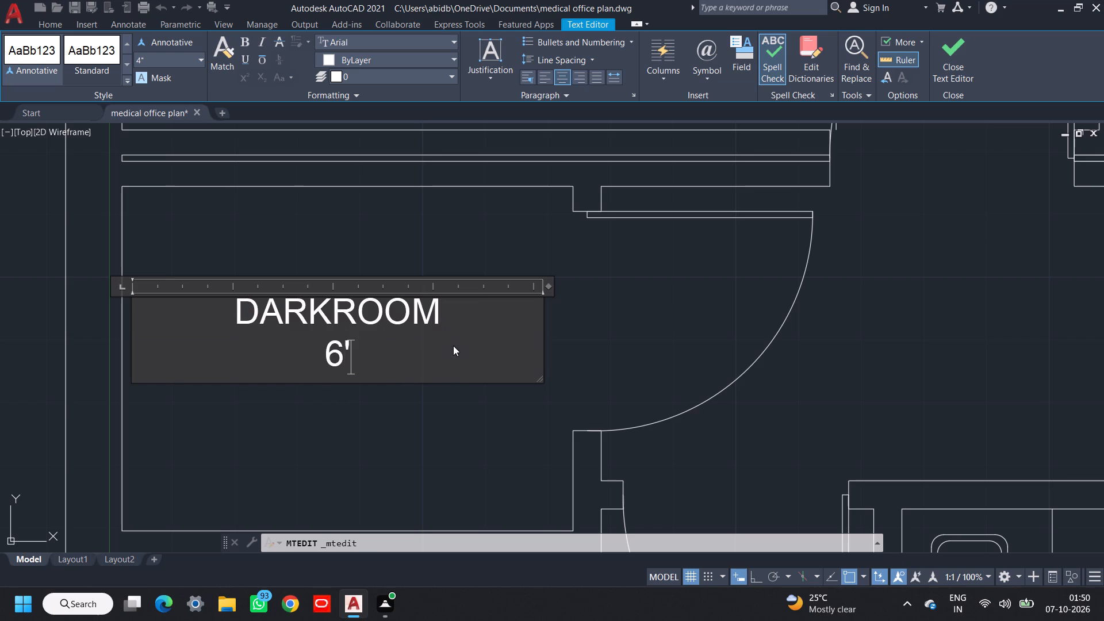
type("-0\" X")
key("space")
type("4'")
key("minus")
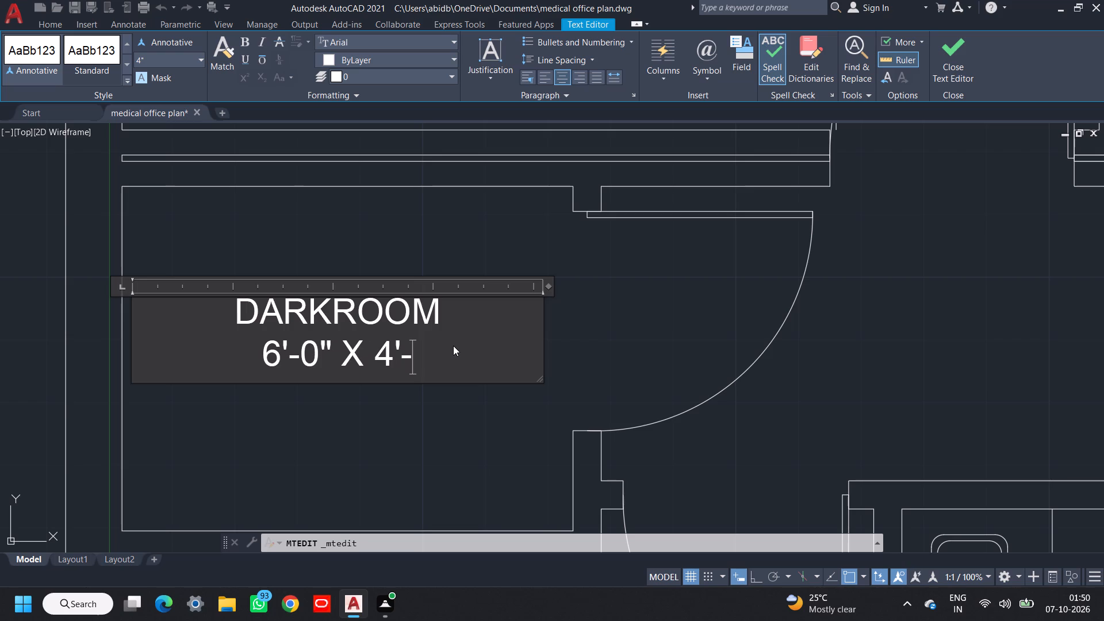
key("7")
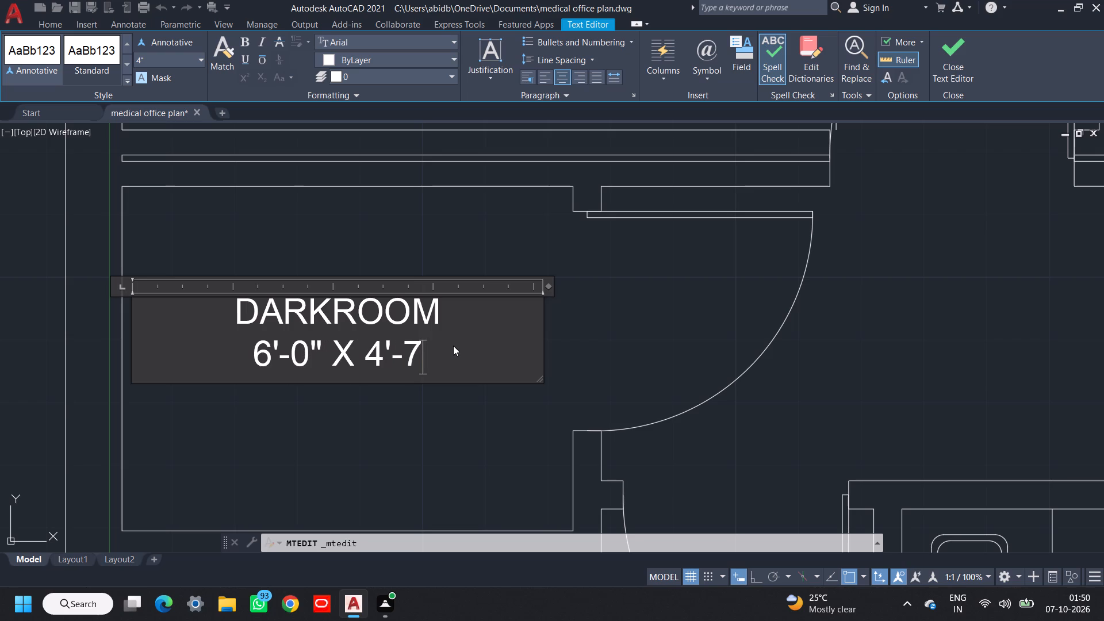
key("shift+quotedbl")
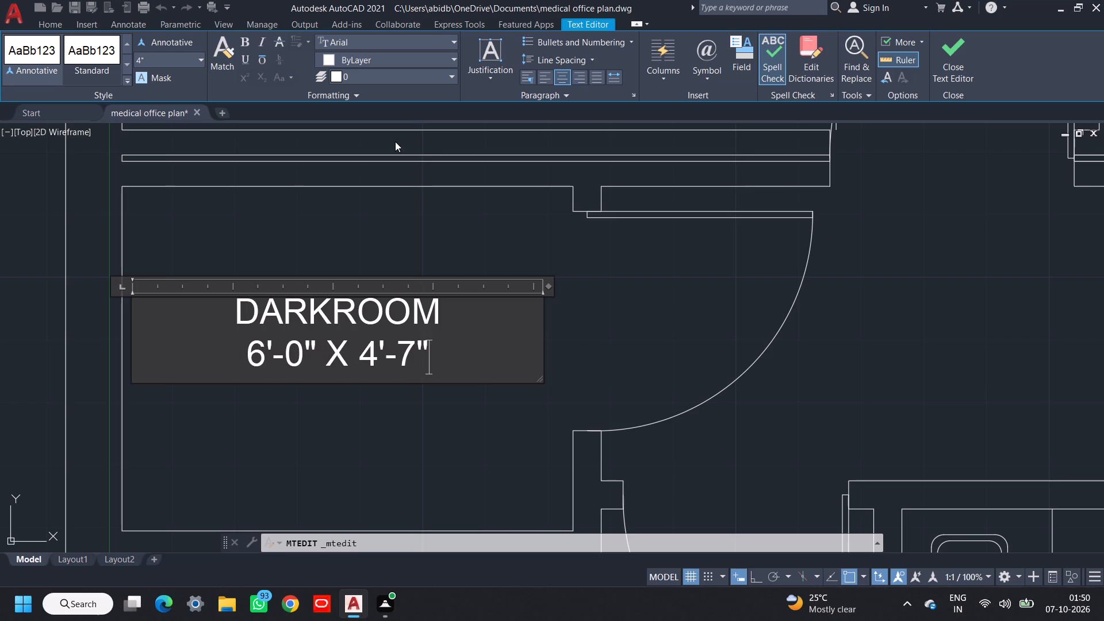
left_click(344, 457)
Change the OFFICE 4 label in the room with the toilet to BATH with 7'-8" X 8'-8" beneath.
scroll(431, 433, "down", 2)
middle_click_drag(549, 434, 405, 315)
scroll(407, 320, "down", 1)
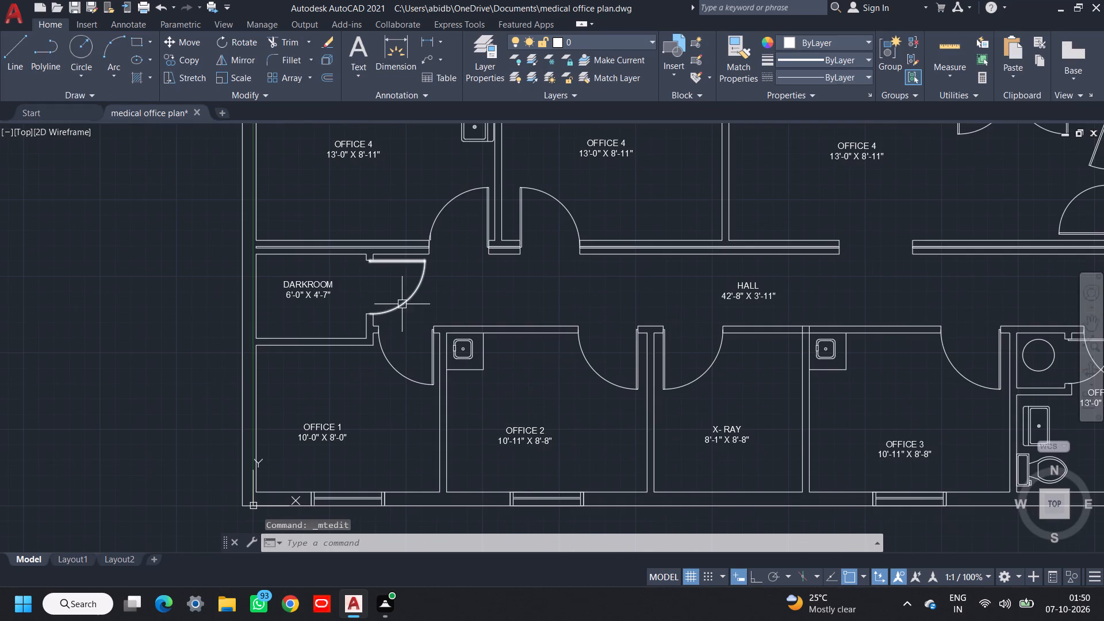
scroll(607, 376, "down", 1)
middle_click_drag(791, 373, 631, 340)
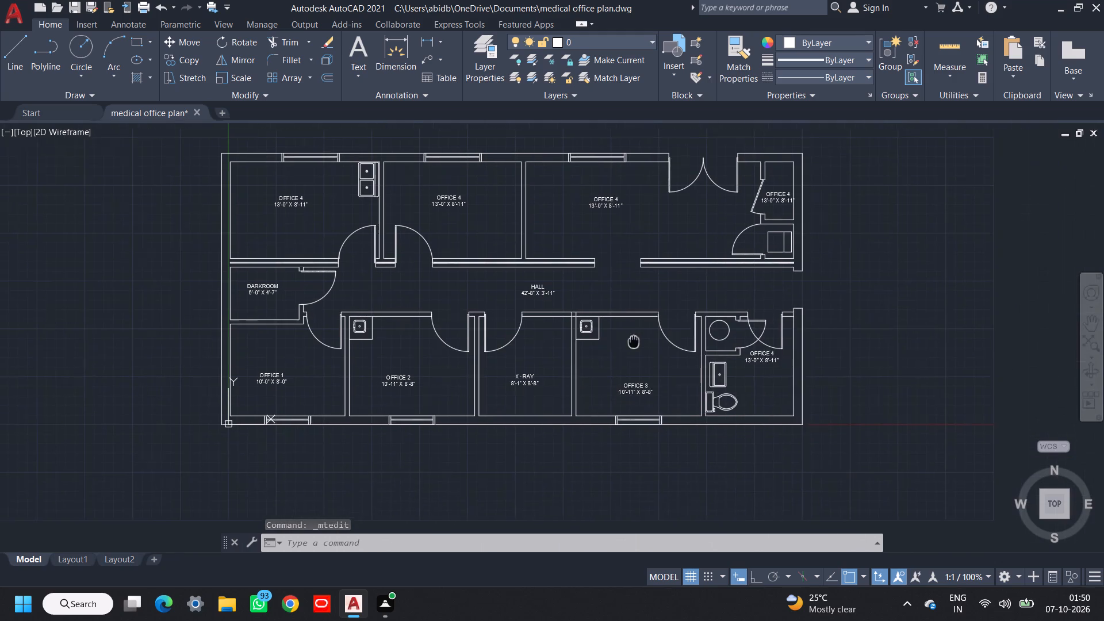
middle_click_drag(631, 340, 628, 338)
scroll(773, 357, "up", 3)
double_click(745, 356)
left_click_drag(789, 366, 597, 315)
type("BATH")
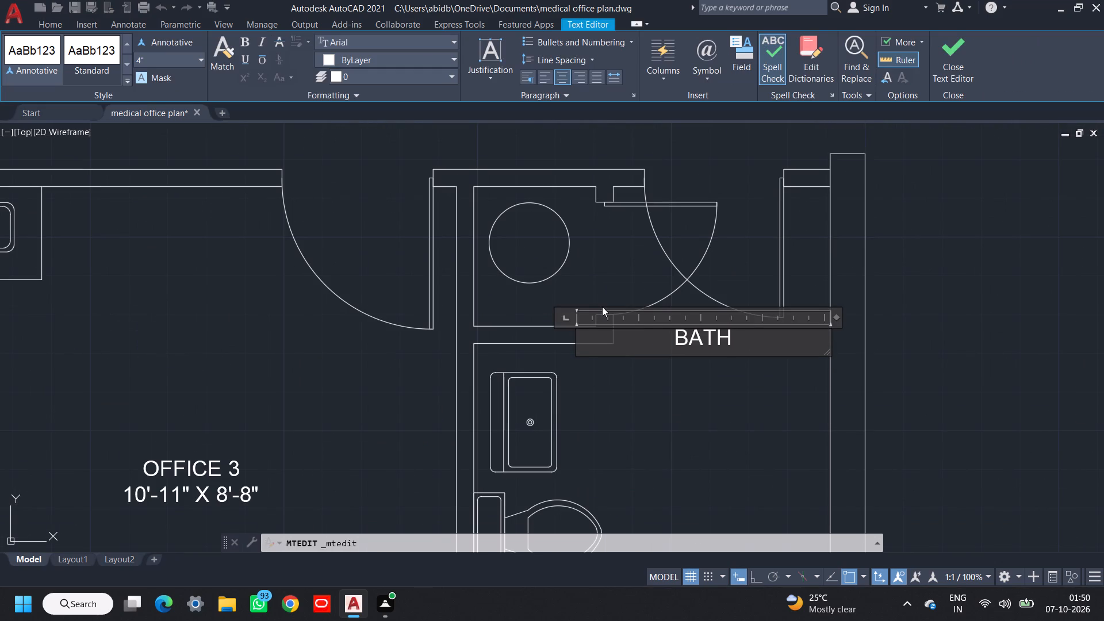
key("Return")
key("7")
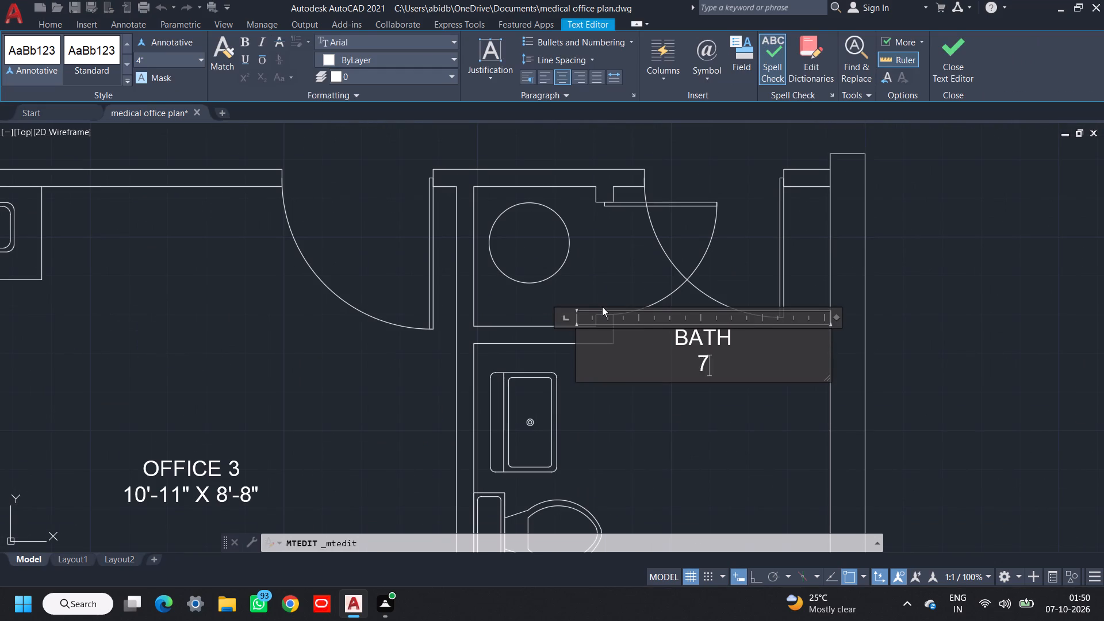
key("apostrophe")
key("minus")
type("8\"")
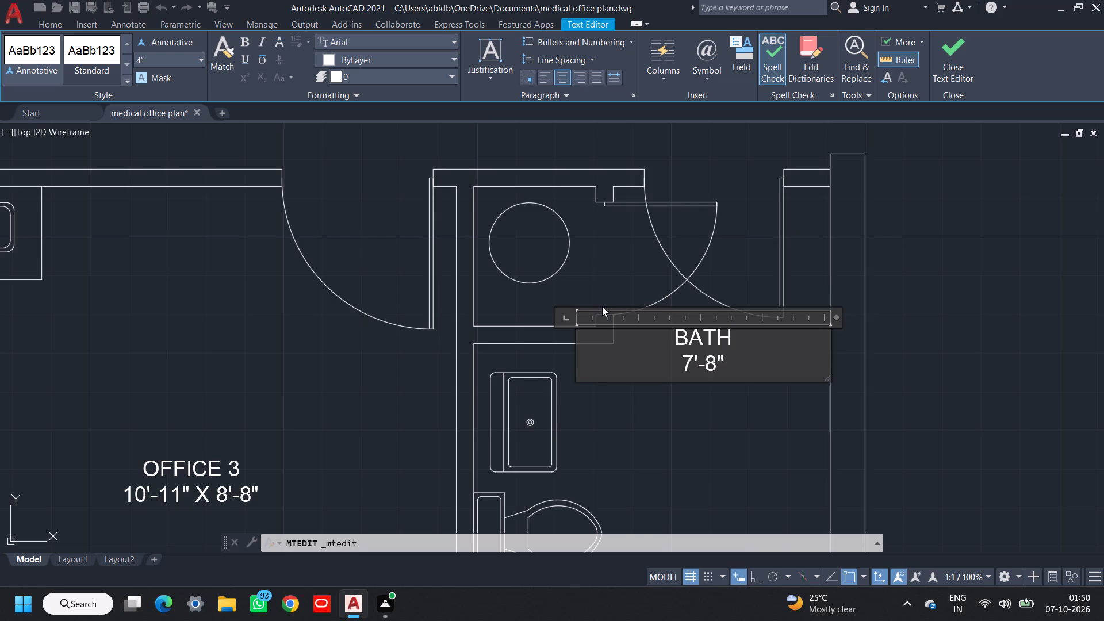
key("space")
type("X")
key("space")
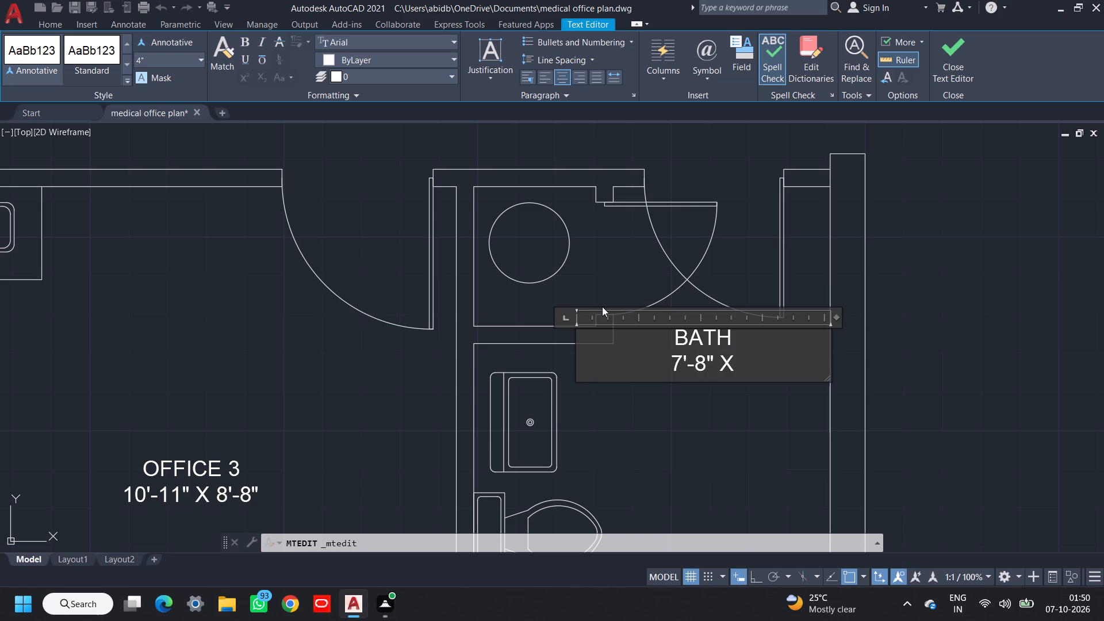
key("8")
key("apostrophe")
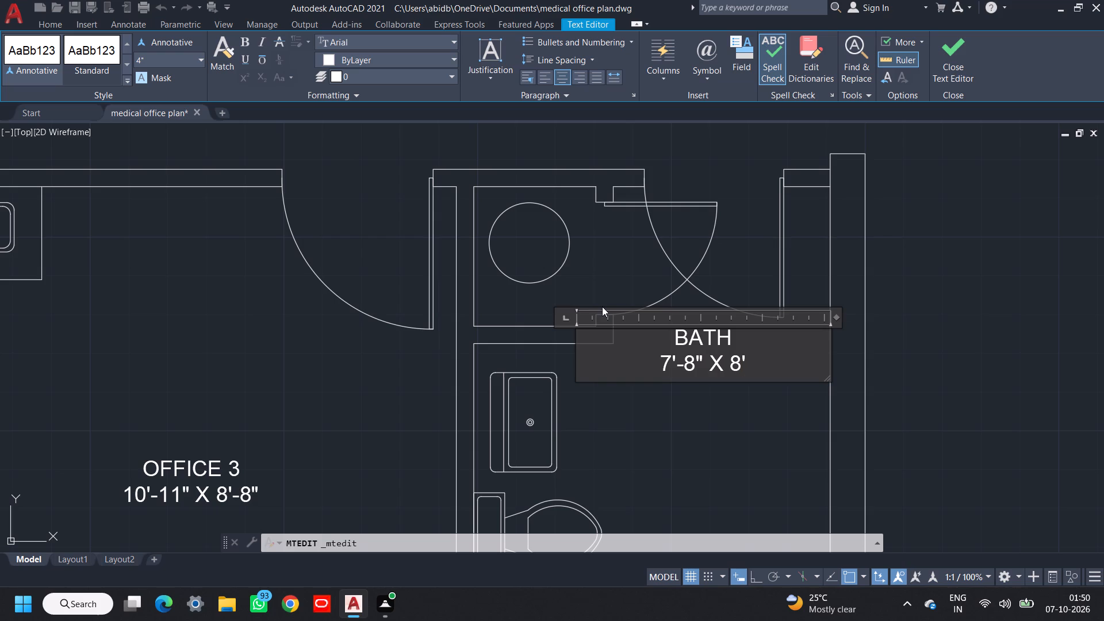
type("-8\"")
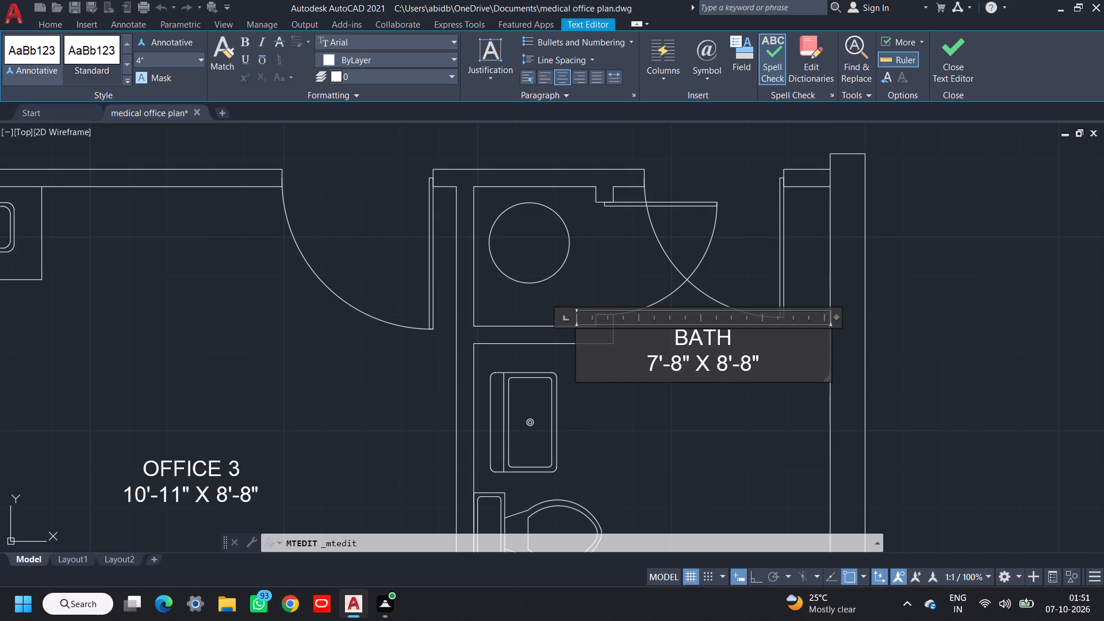
left_click(688, 455)
Move the BATH label straight down into the open floor area beside the sink and toilet.
middle_click_drag(718, 448, 681, 287)
left_click(674, 202)
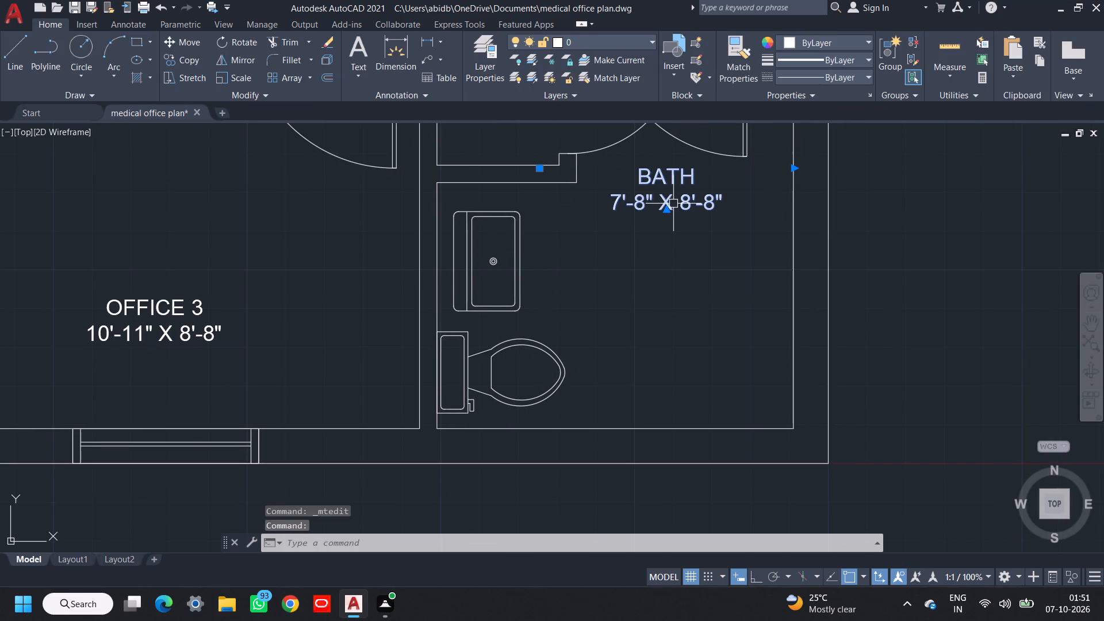
type("M")
key("space")
left_click(673, 204)
left_click(677, 304)
Draw a closed 3'3" by 1" door leaf inward from the midpoint of the upper wall end at the hall's exterior opening.
scroll(683, 304, "down", 2)
middle_click_drag(753, 328, 766, 427)
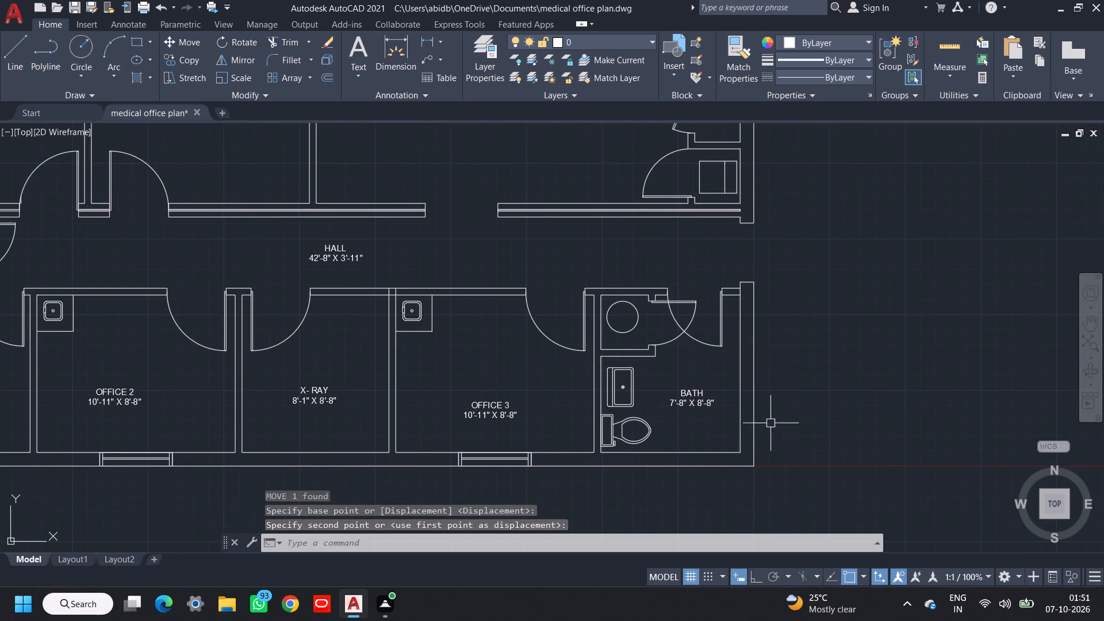
scroll(795, 361, "down", 2)
middle_click_drag(806, 357, 807, 378)
scroll(759, 346, "up", 2)
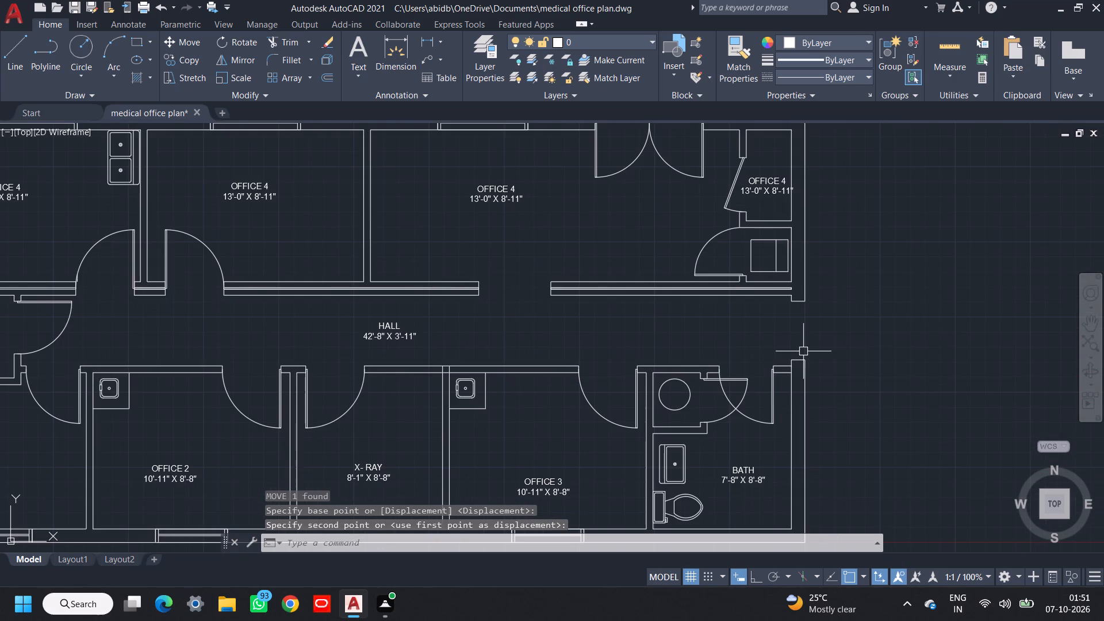
middle_click_drag(804, 351, 750, 354)
key("l")
key("space")
scroll(742, 313, "up", 2)
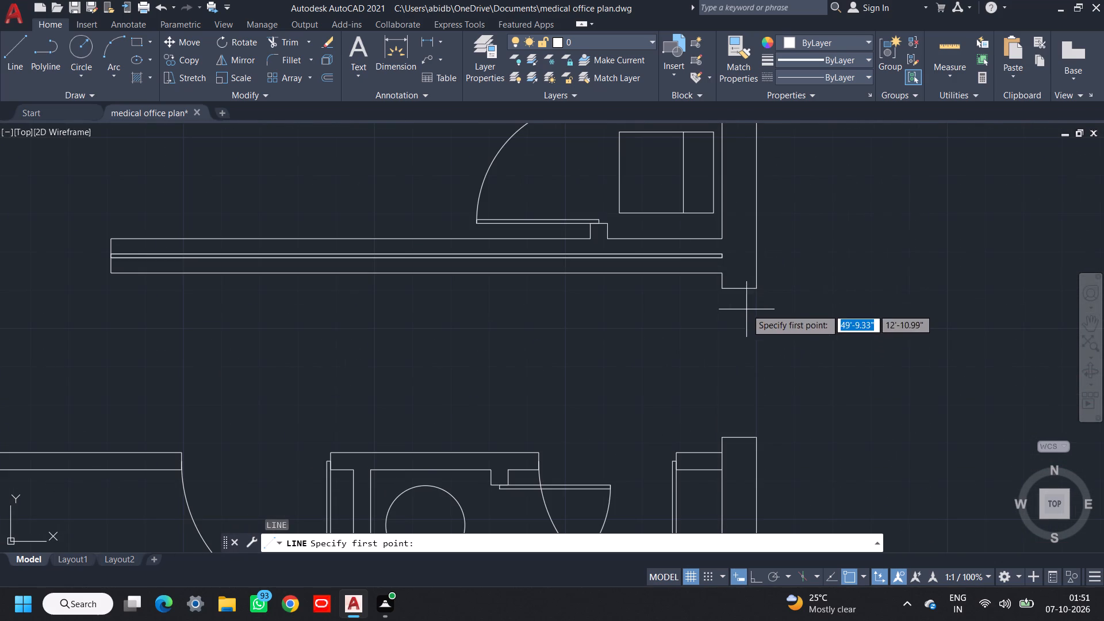
left_click(742, 290)
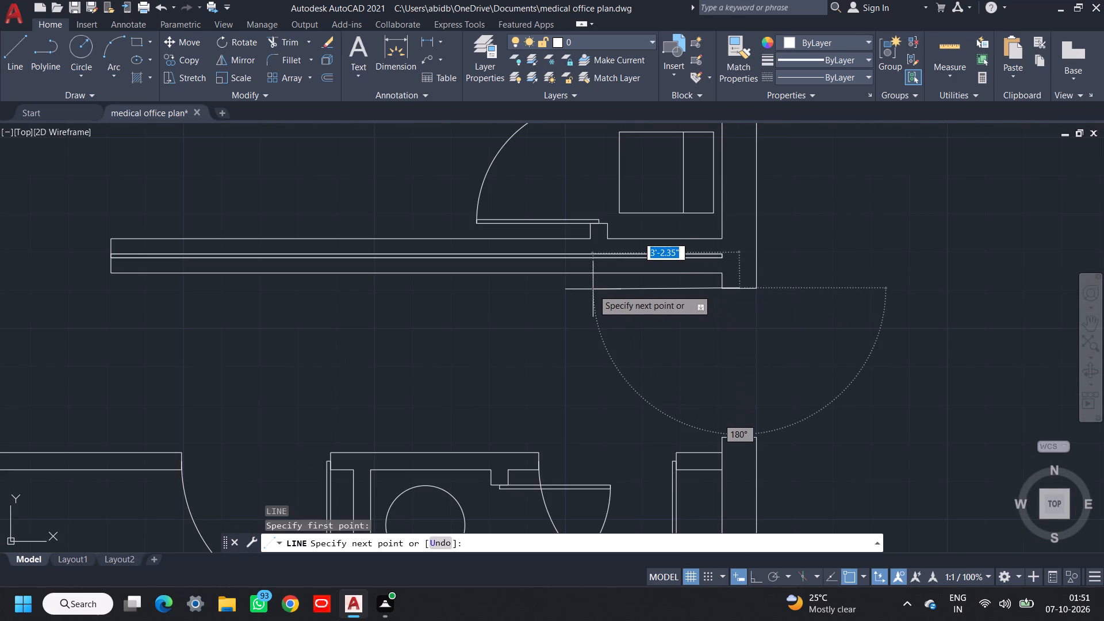
key("F8")
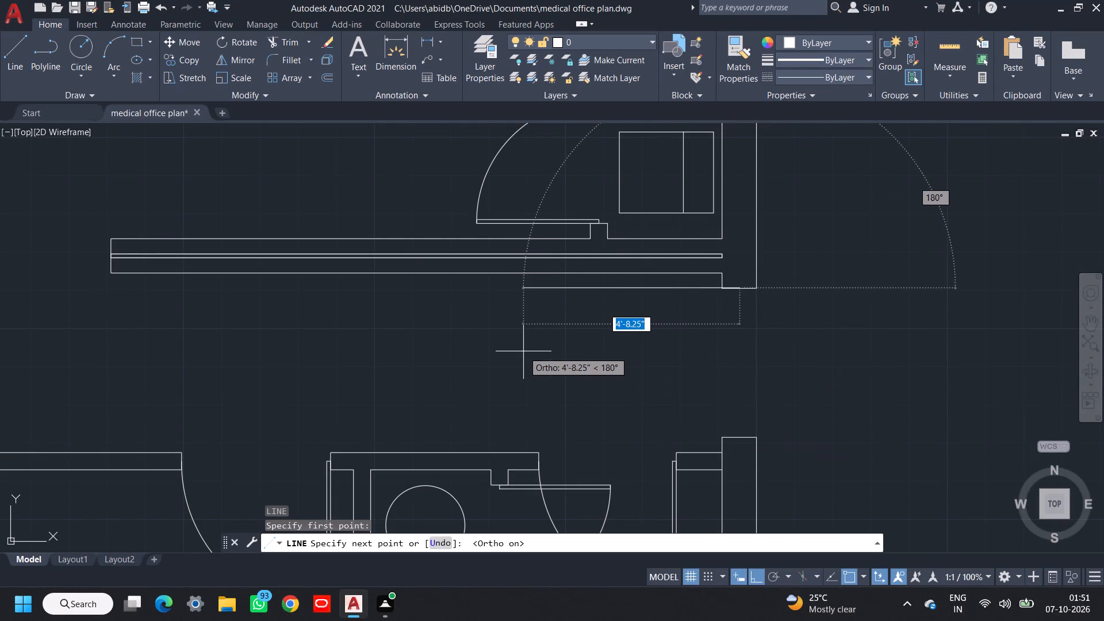
type("3'3\"")
key("Return")
type("1\"")
key("Return")
key("3")
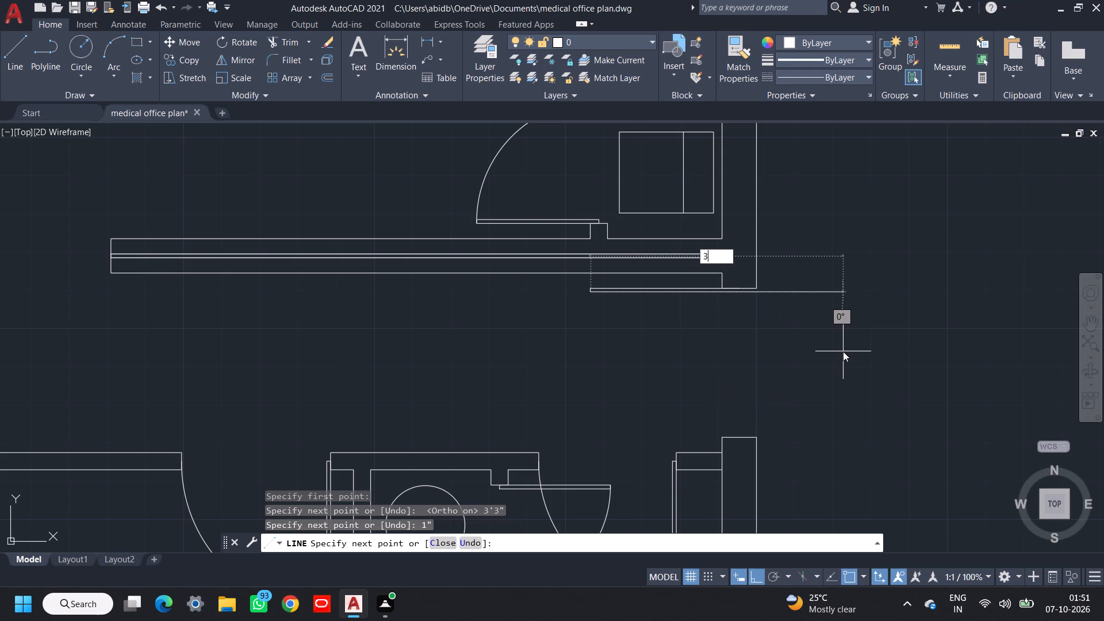
type("'33")
key("BackSpace")
key("shift+quotedbl")
key("Return")
key("c")
key("space")
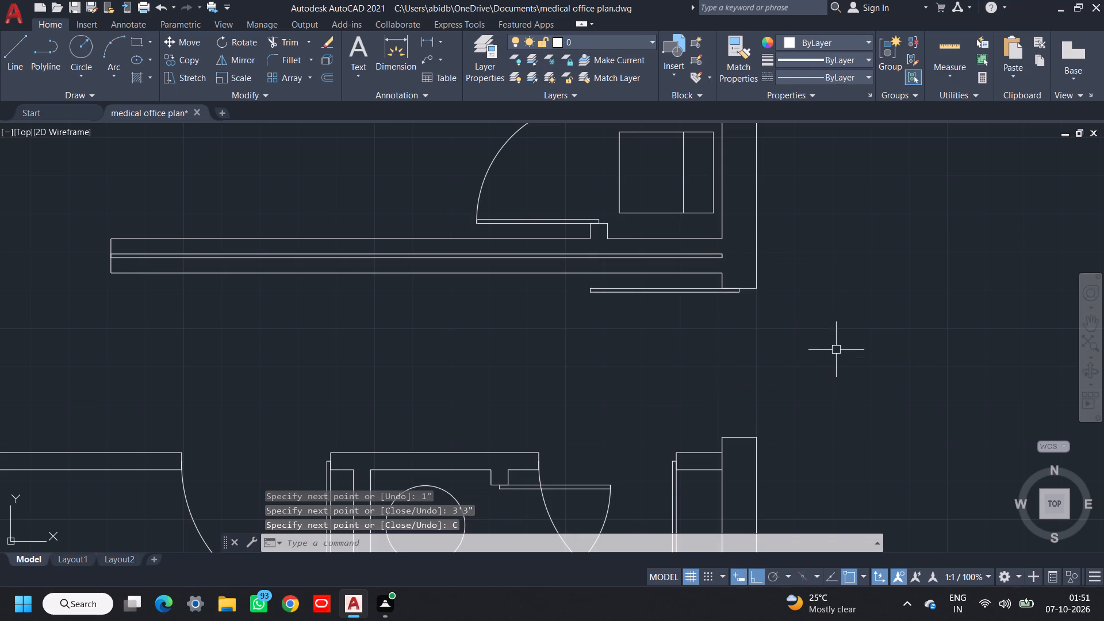
Draw the door swing arc from the midpoint of the opening's lower wall end to the free end of the new leaf.
key("a")
key("space")
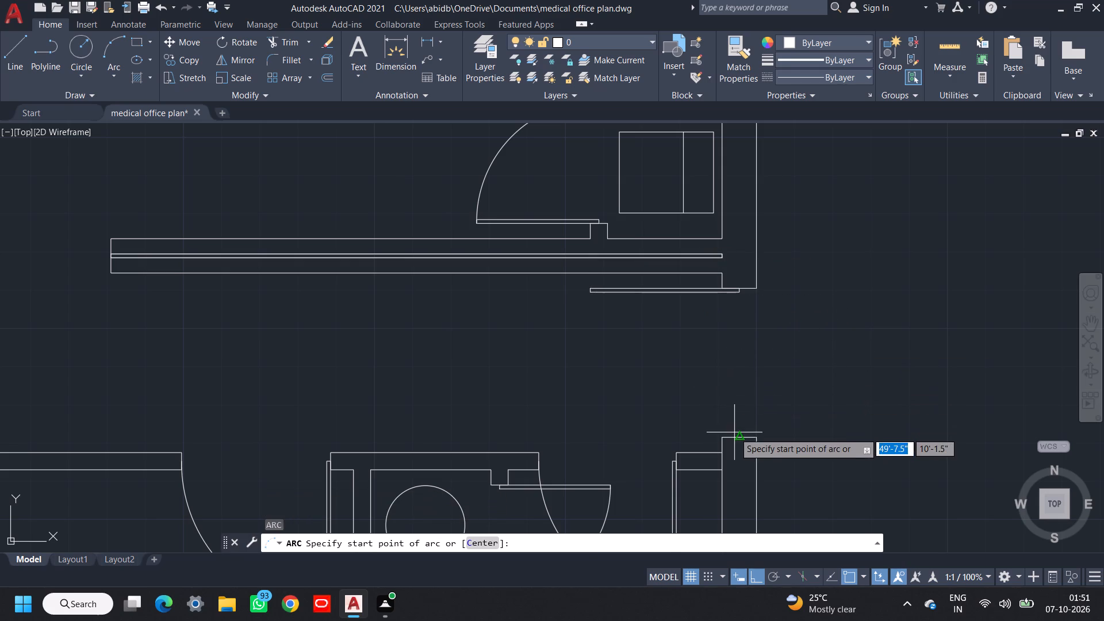
left_click(736, 436)
scroll(565, 299, "up", 3)
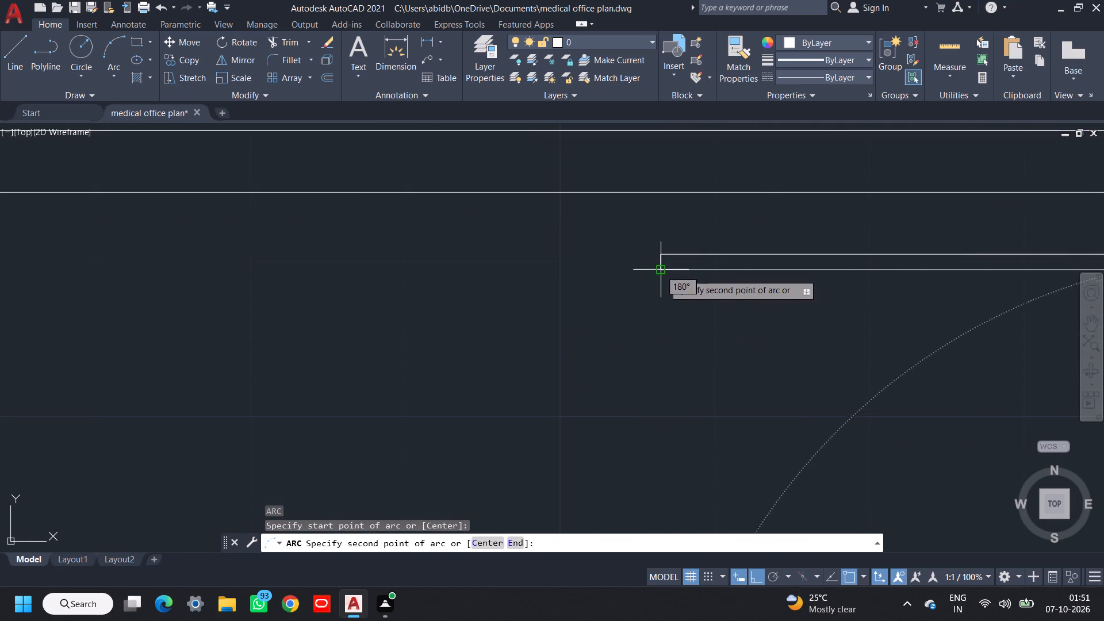
left_click(663, 274)
left_click(665, 251)
Group the new hall door's leaf lines and swing arc into one object.
scroll(698, 274, "down", 2)
left_click_drag(729, 258, 726, 265)
left_click(642, 346)
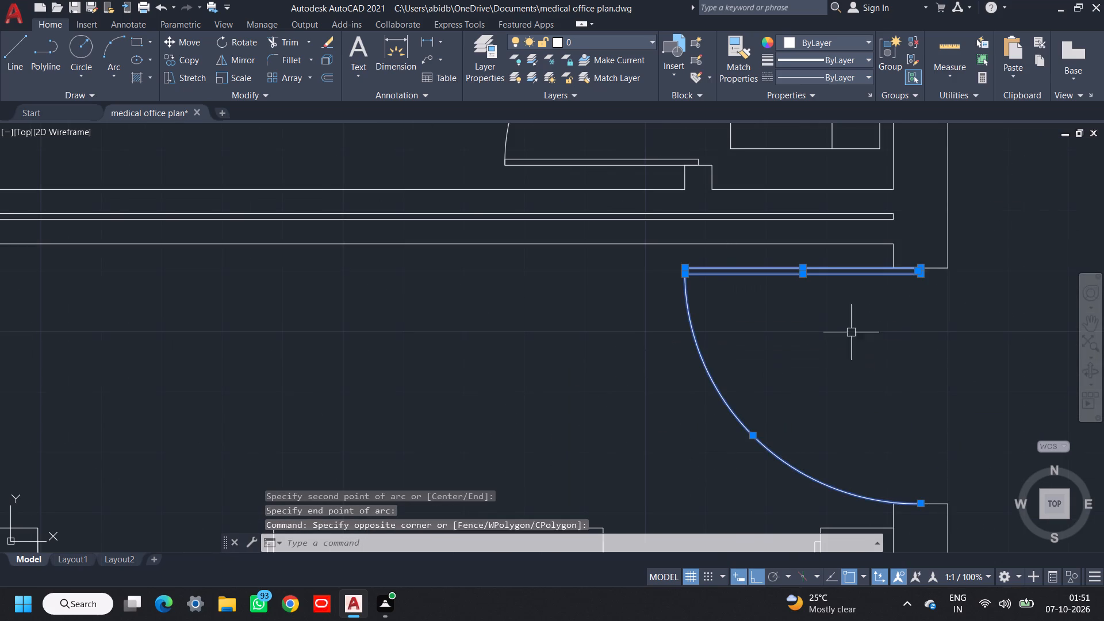
middle_click_drag(792, 335, 769, 339)
scroll(900, 286, "up", 4)
left_click_drag(830, 198, 837, 205)
left_click(878, 304)
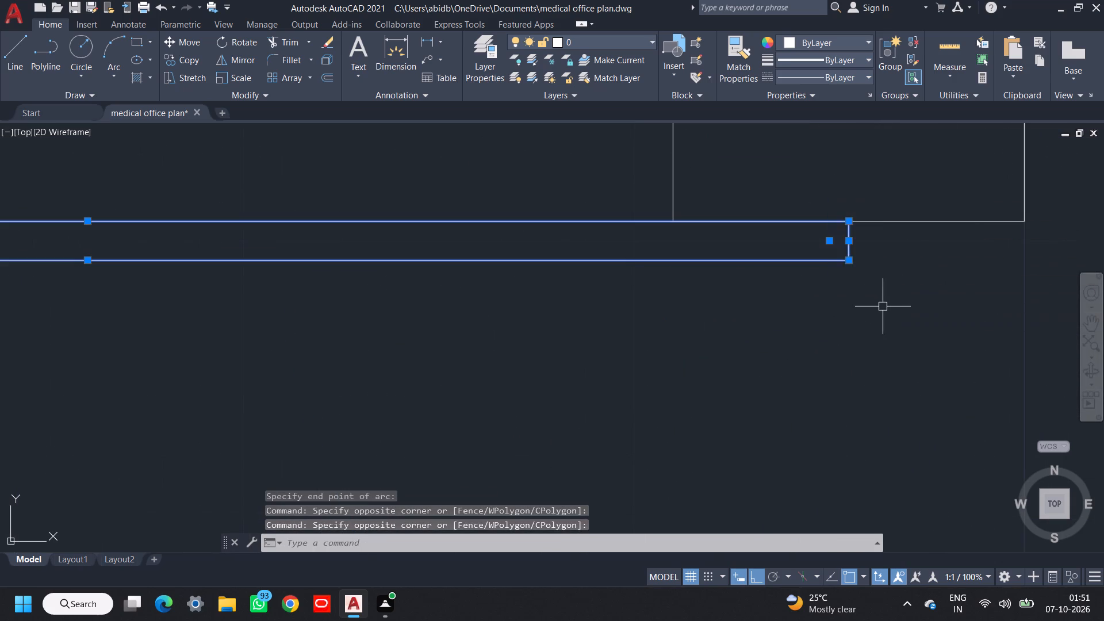
scroll(884, 306, "down", 4)
middle_click_drag(885, 322, 794, 256)
key("g")
key("space")
Offset the upper inner wall line of the third upper room down through a point about midway across the room.
scroll(775, 282, "down", 1)
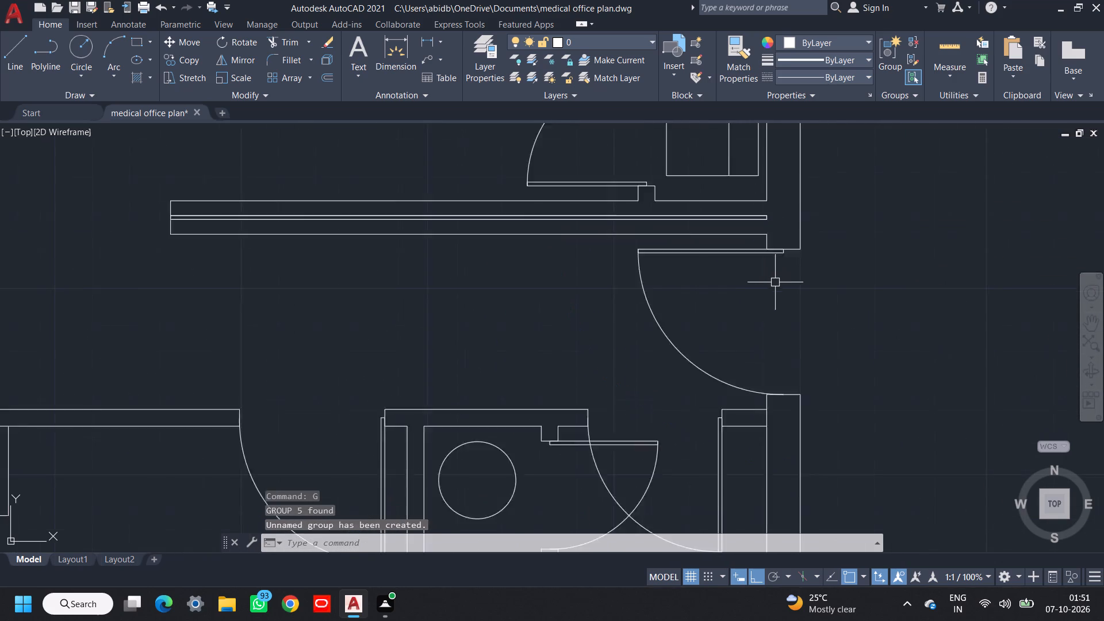
scroll(775, 282, "down", 1)
middle_click_drag(803, 356, 807, 347)
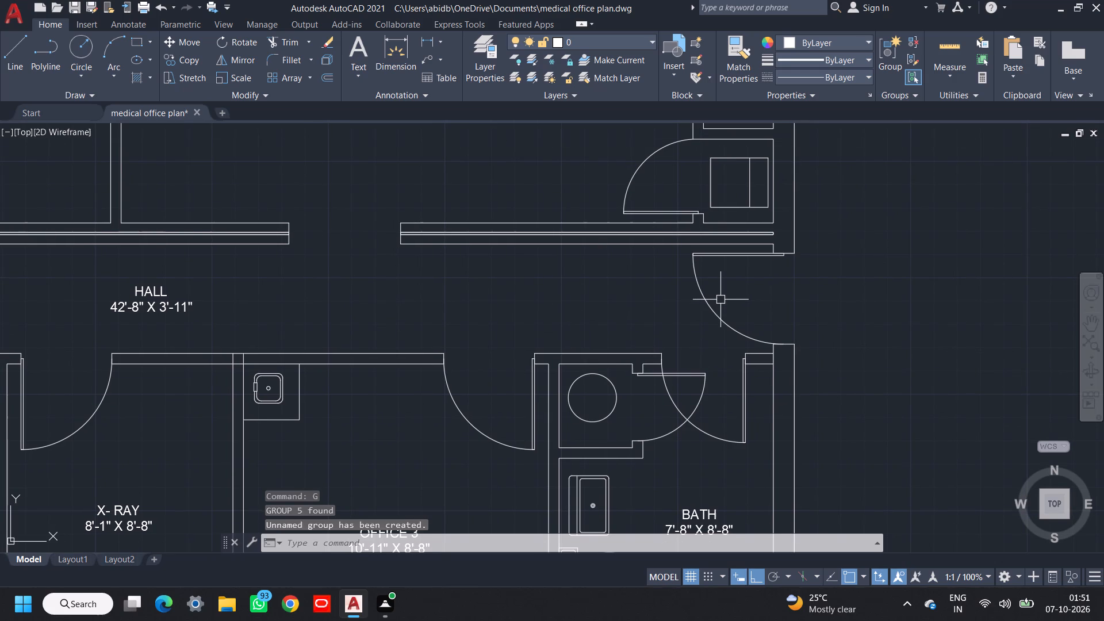
scroll(720, 300, "down", 2)
middle_click_drag(720, 301, 724, 340)
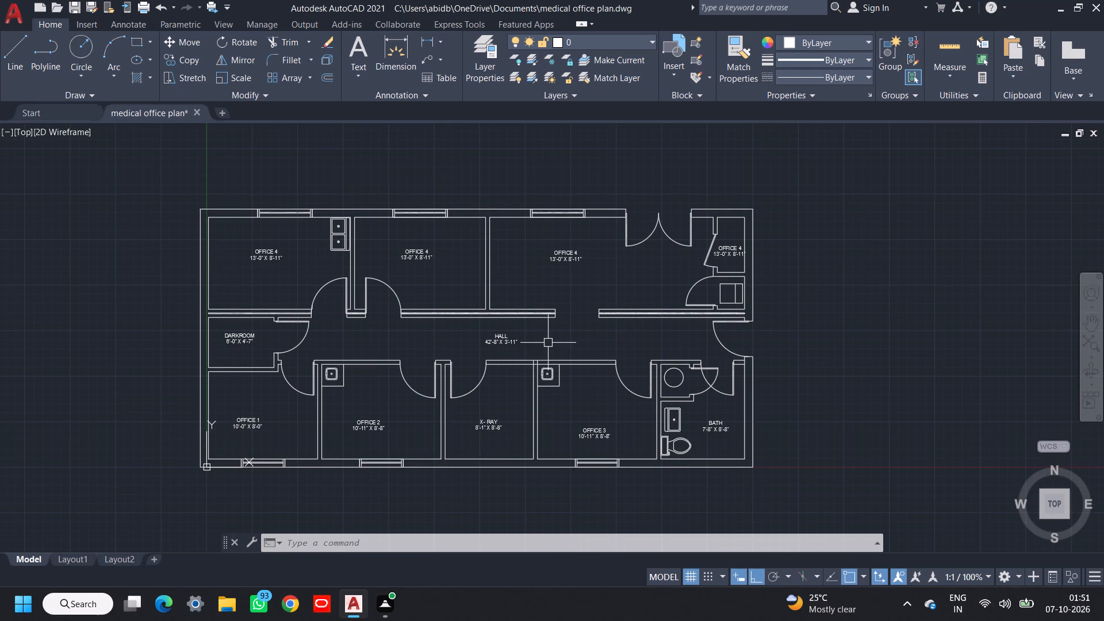
middle_click_drag(543, 342, 598, 313)
key("o")
key("space")
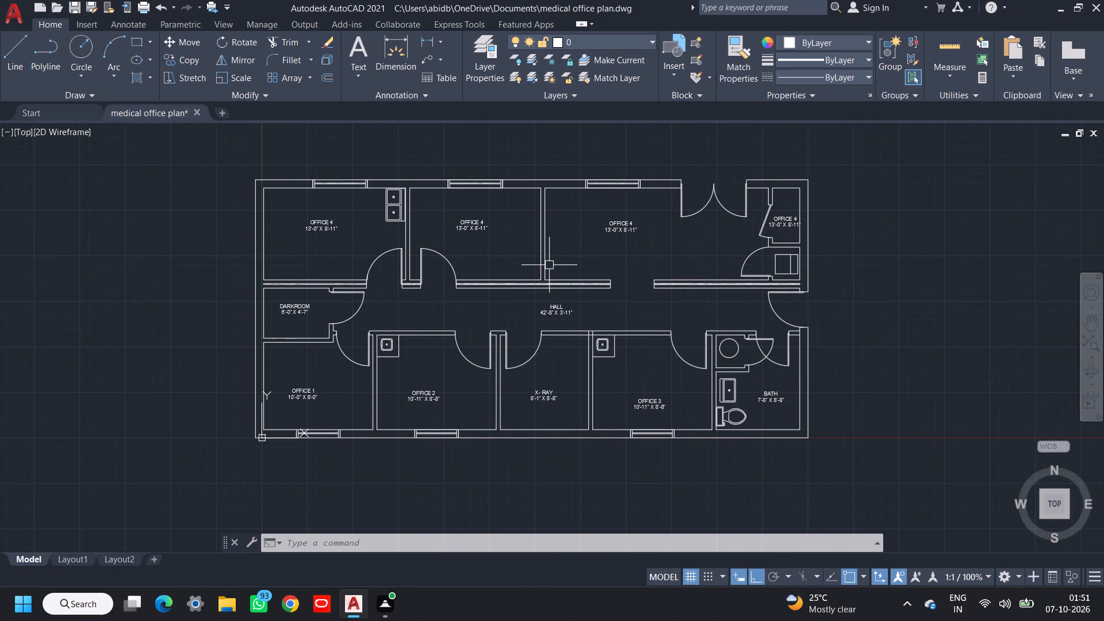
key("space")
left_click(554, 190)
left_click(549, 232)
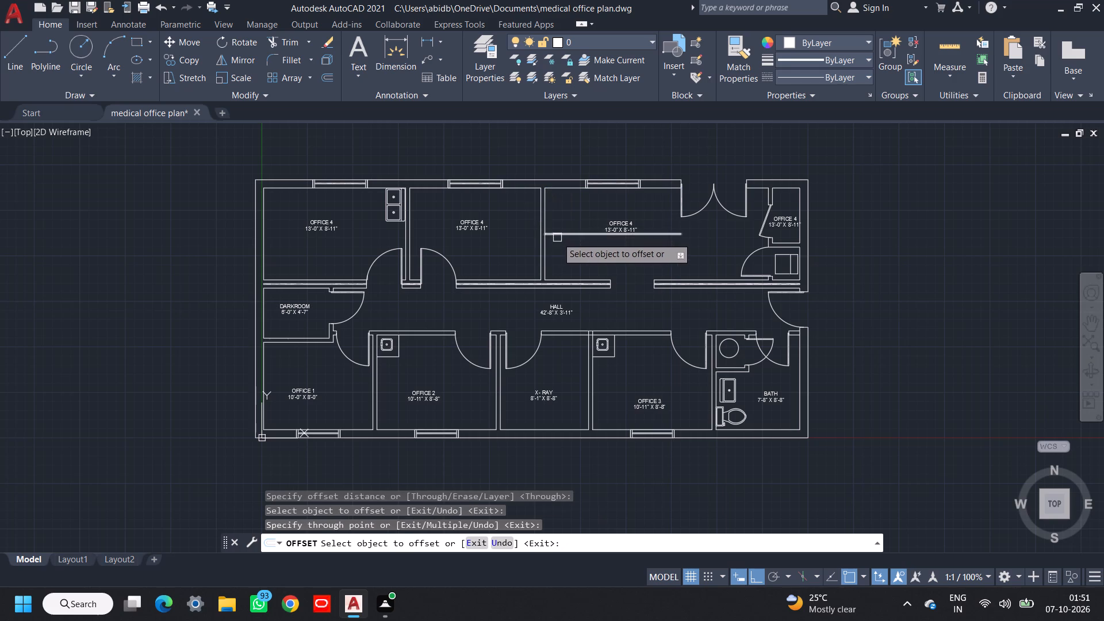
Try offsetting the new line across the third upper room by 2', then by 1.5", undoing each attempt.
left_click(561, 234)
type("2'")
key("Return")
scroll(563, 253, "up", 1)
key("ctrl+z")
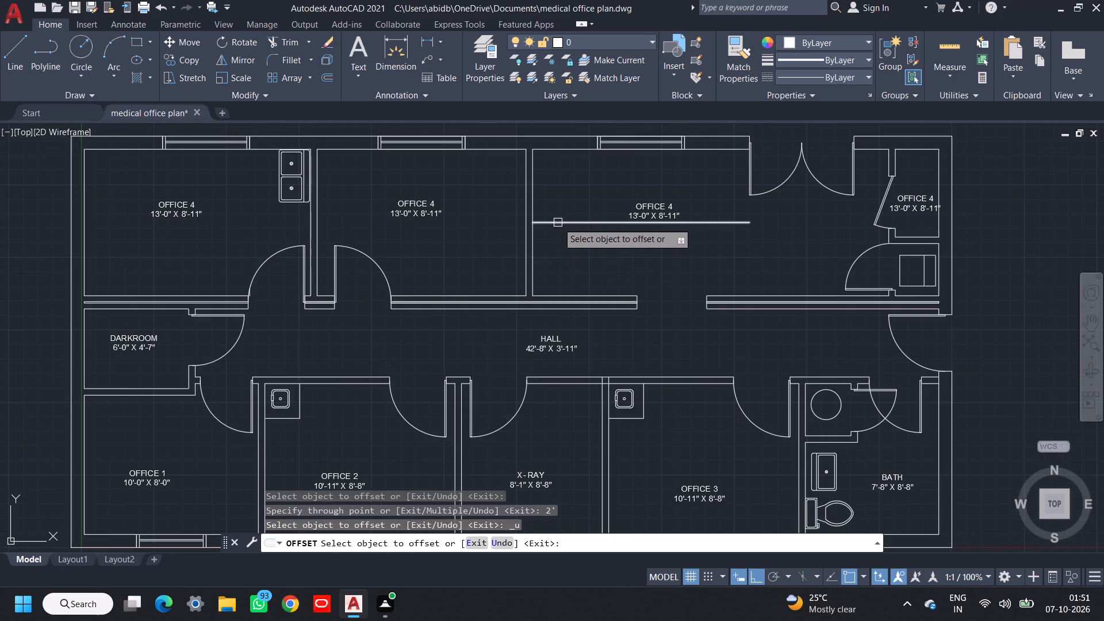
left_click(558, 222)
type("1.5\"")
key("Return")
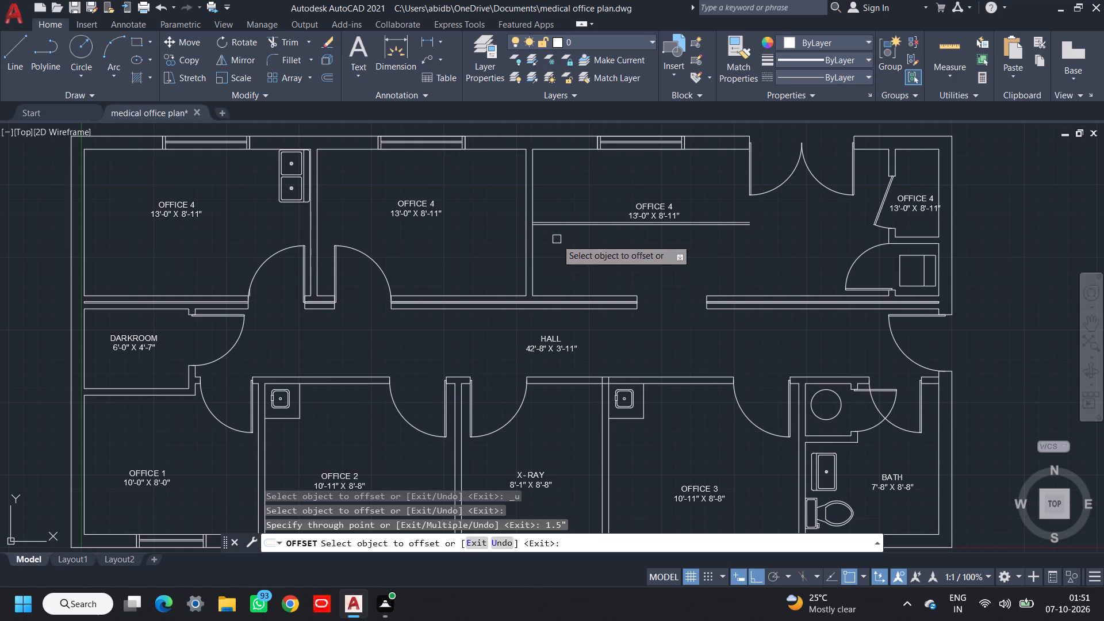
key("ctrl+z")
Offset the line across the third upper room 1'6" downward, and offset that copy 3' upward.
scroll(557, 237, "up", 2)
left_click(554, 202)
type("1'6")
key("Return")
left_click(558, 264)
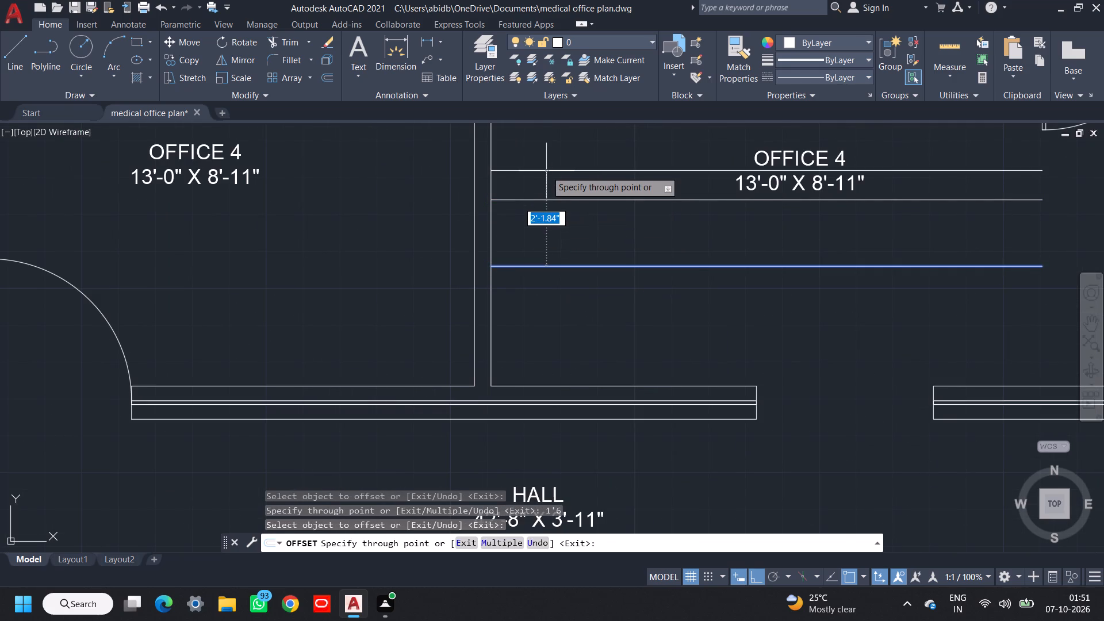
type("3'")
key("Return")
middle_click_drag(556, 210, 551, 256)
key("Escape")
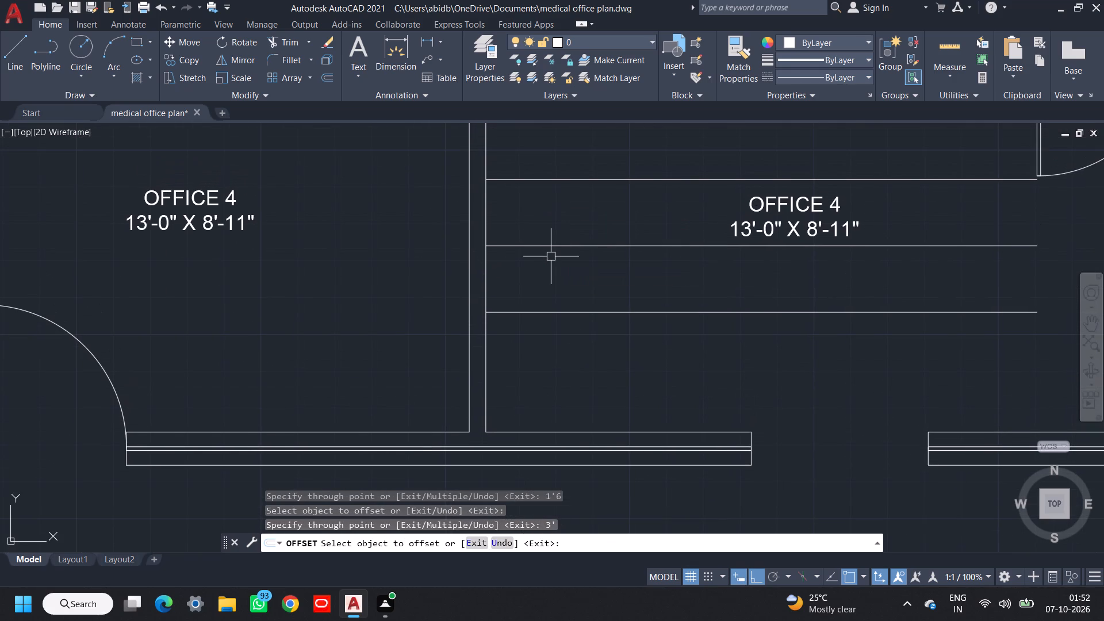
Extend the three offset lines through the wall between the second and third upper rooms to its far face.
type("EX")
key("space")
key("space")
left_click(515, 343)
left_click(515, 166)
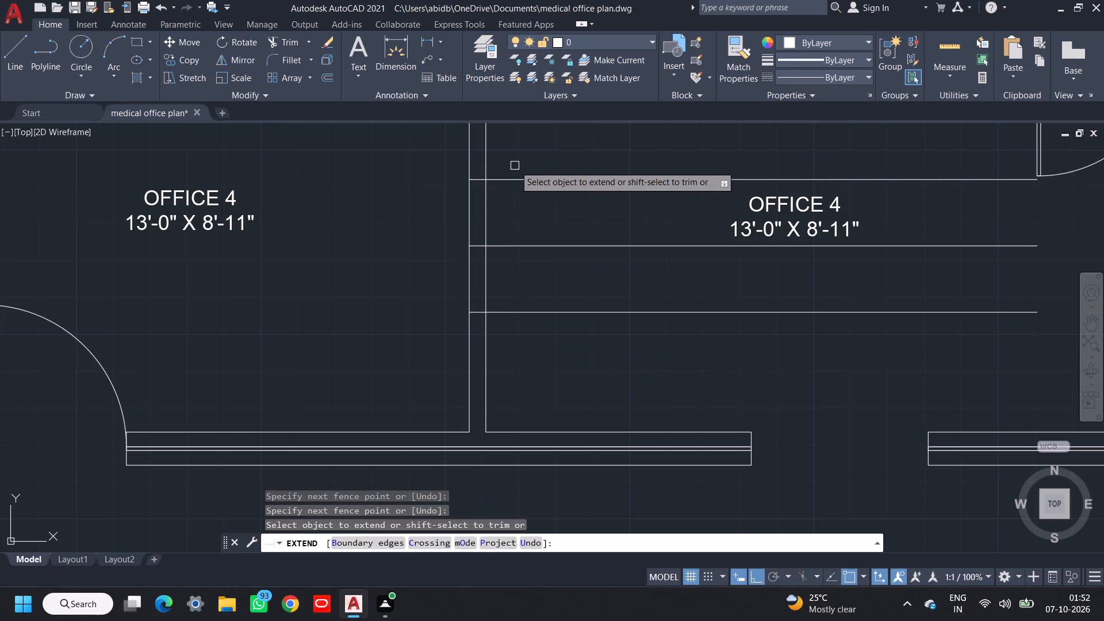
key("Escape")
Trim the wall between the second and third upper rooms into a 3' opening, clearing the leftover offset lines and the middle cross line.
type("TR")
key("space")
key("space")
left_click_drag(526, 148, 527, 172)
left_click(504, 389)
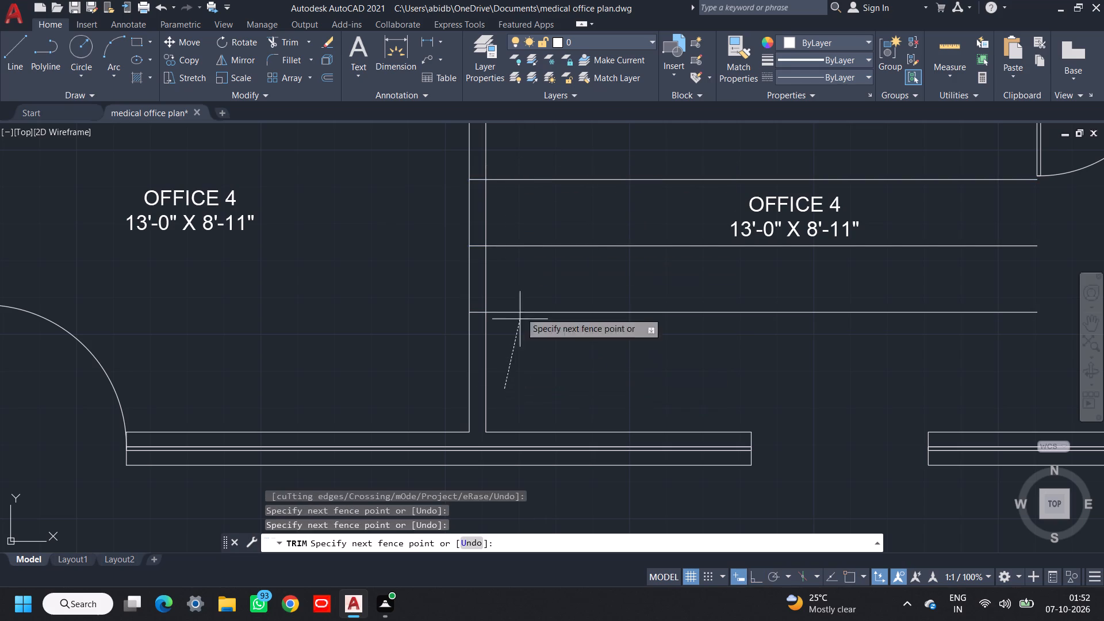
left_click(538, 165)
left_click(509, 213)
left_click(427, 267)
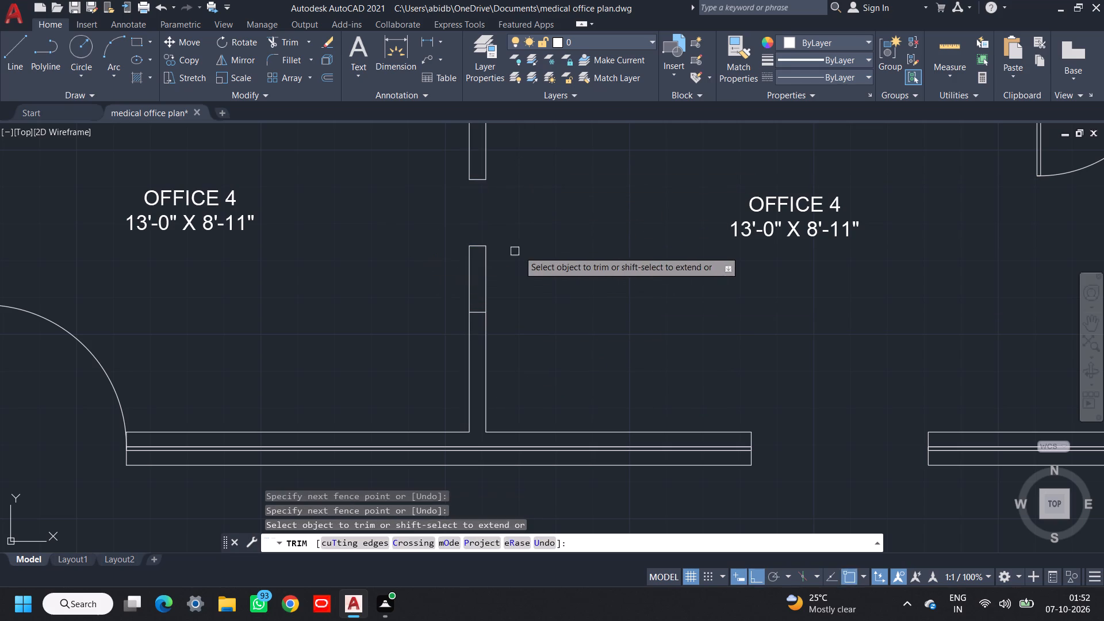
left_click_drag(527, 249, 519, 258)
left_click(441, 290)
left_click_drag(493, 225, 491, 233)
left_click(451, 274)
key("Escape")
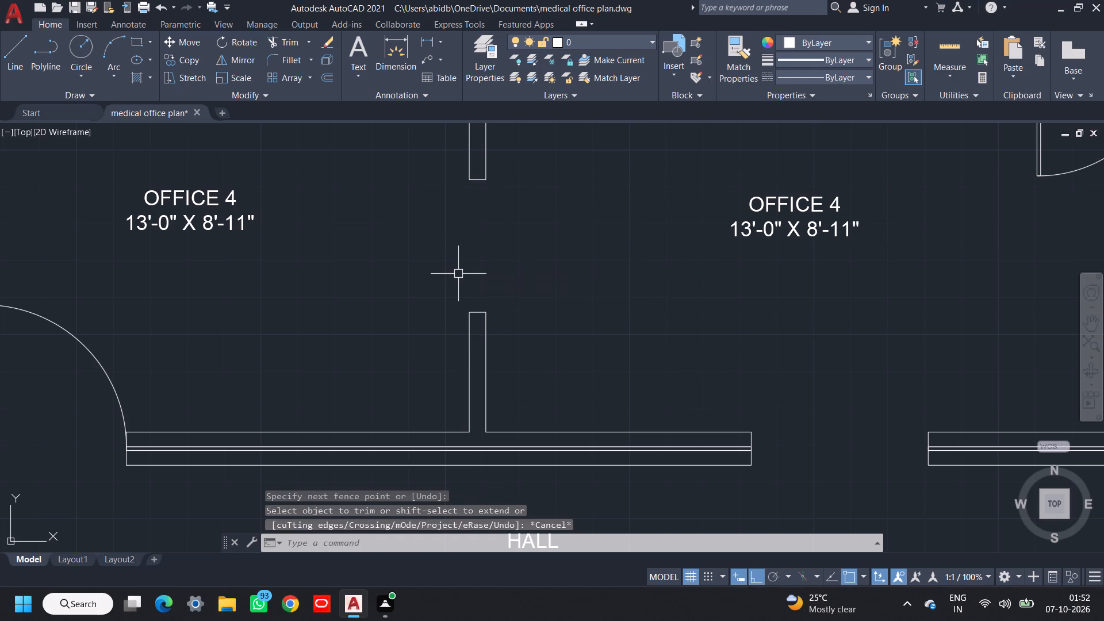
Draw a rectangle filling the new opening between the second and third upper rooms, from its upper corner to the opposite lower corner.
middle_click_drag(459, 274, 488, 243)
type("REC")
key("space")
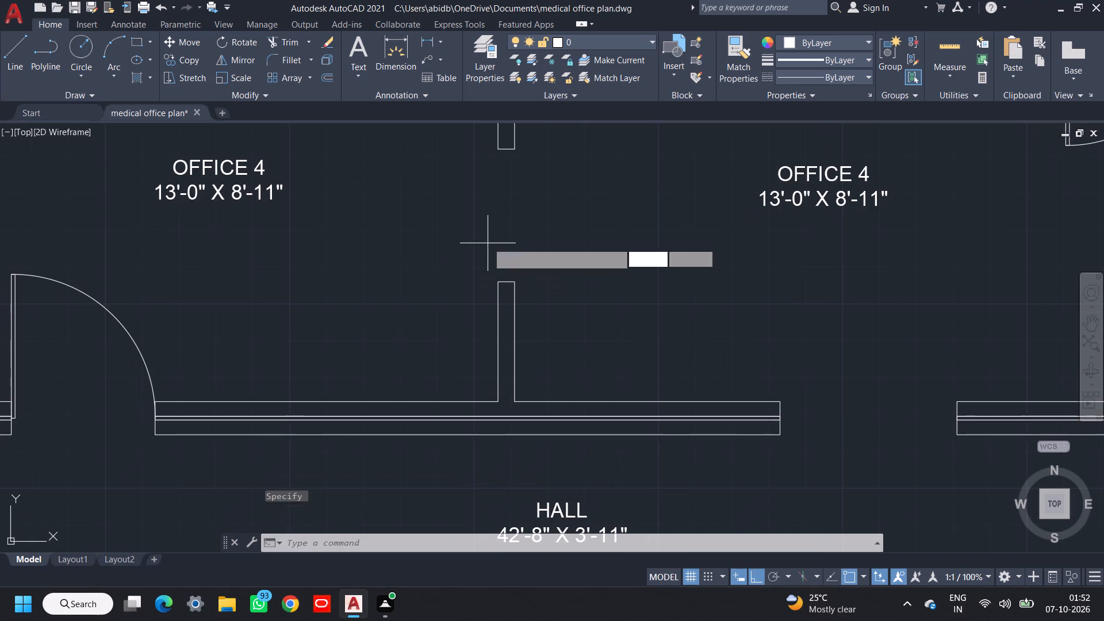
left_click(519, 149)
left_click(497, 278)
middle_click_drag(519, 260, 520, 261)
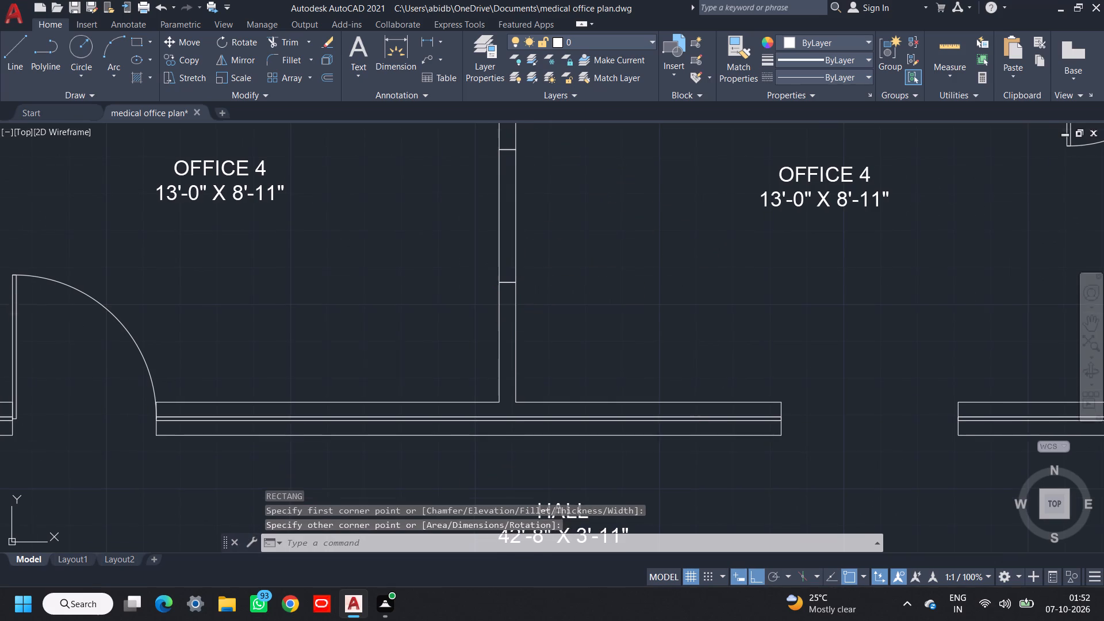
middle_click_drag(520, 261, 520, 276)
key("Escape")
Draw a line 2" down from the rectangle's upper corner on the third-room side, and continue it 4.5" across the wall.
type("L")
key("space")
scroll(510, 170, "up", 2)
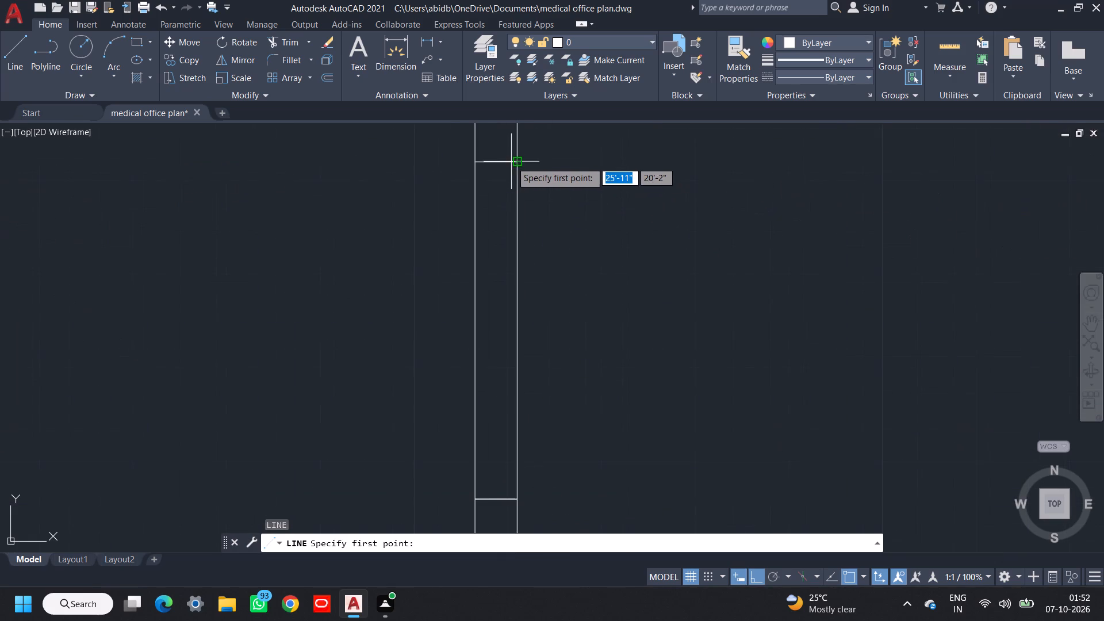
scroll(511, 162, "up", 1)
left_click(519, 162)
type("2\"")
key("Return")
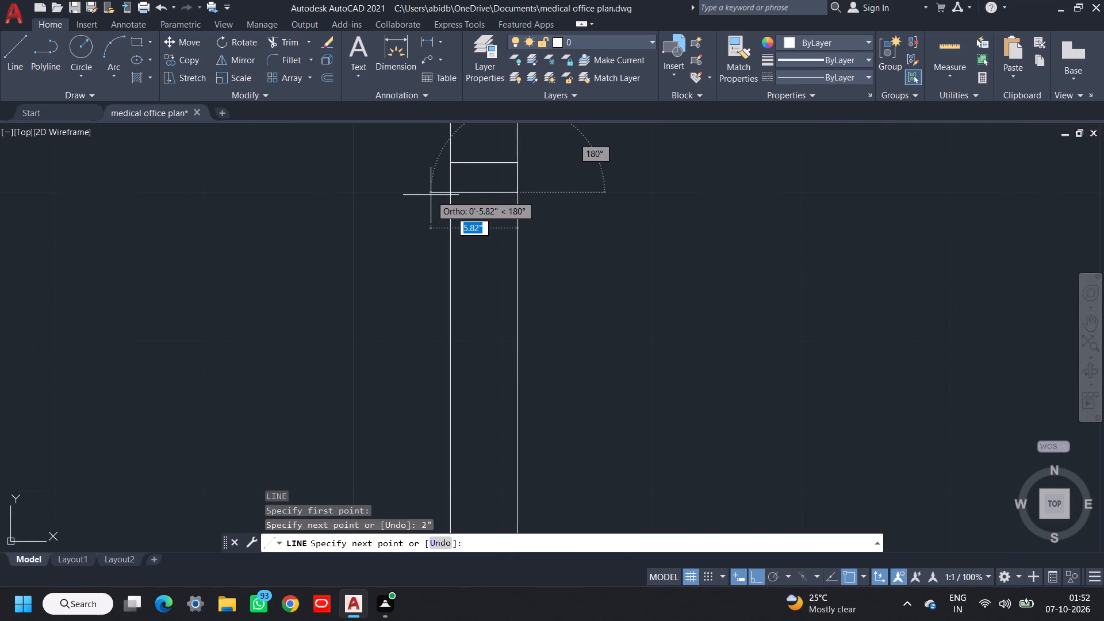
type("4.5\"")
key("Return")
scroll(457, 296, "down", 1)
middle_click_drag(457, 298, 461, 128)
key("Escape")
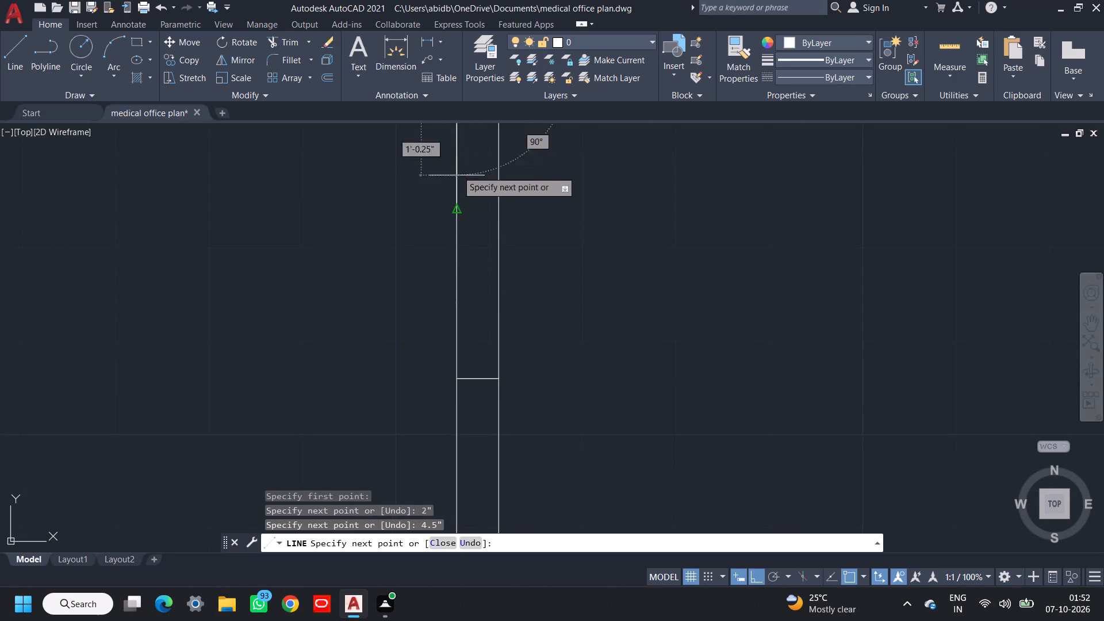
Mirror the short cross line about the rectangle's mid-height to its lower end, keeping the original.
middle_click_drag(469, 172, 472, 271)
left_click(491, 163)
key("m")
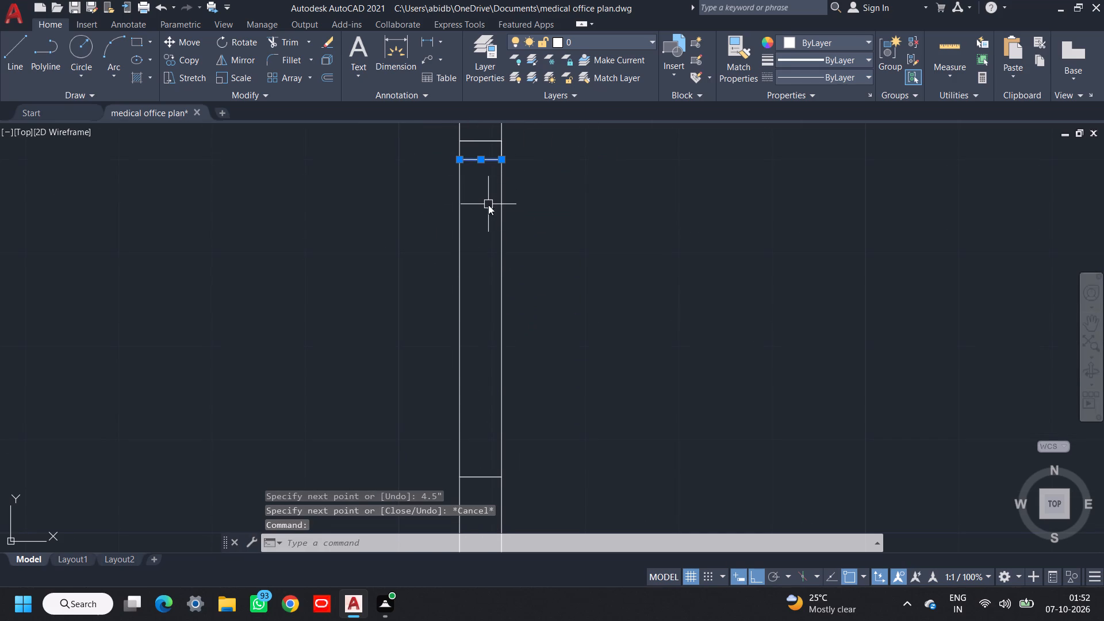
key("i")
key("space")
left_click(505, 310)
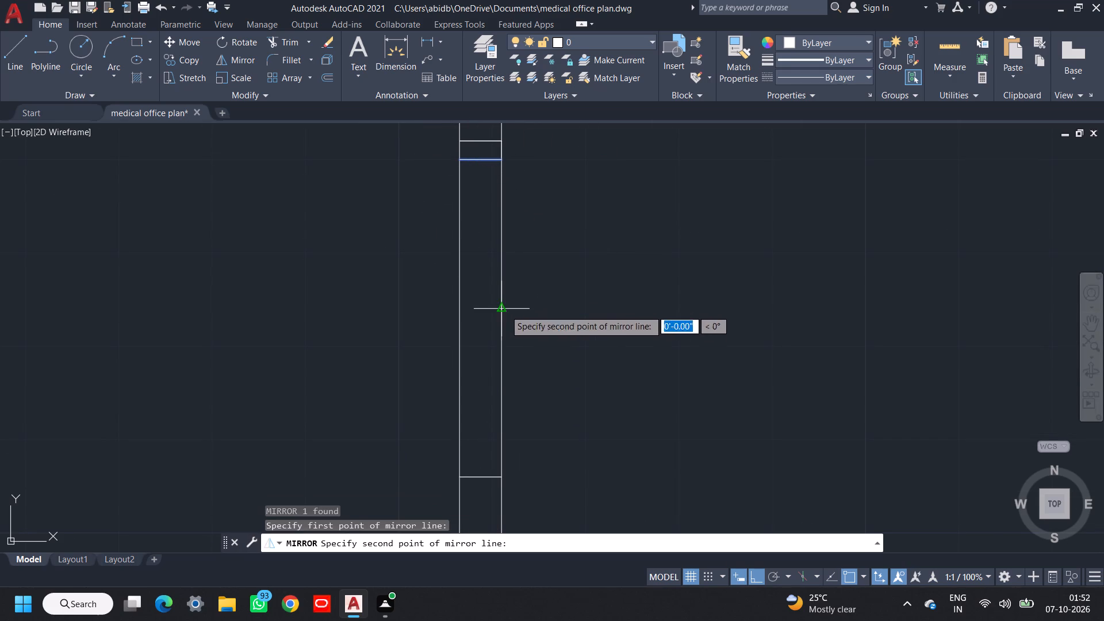
left_click(576, 310)
left_click_drag(607, 365, 576, 310)
Draw a vertical centre line between the midpoints of the two short cross lines in the opening.
key("l")
key("space")
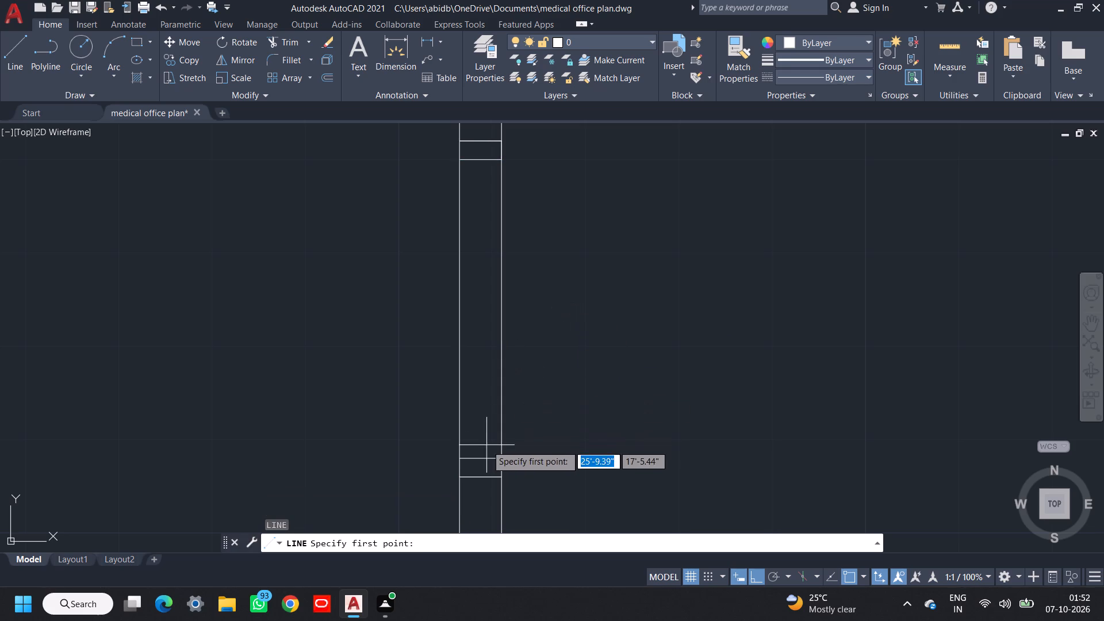
left_click(478, 458)
left_click(478, 164)
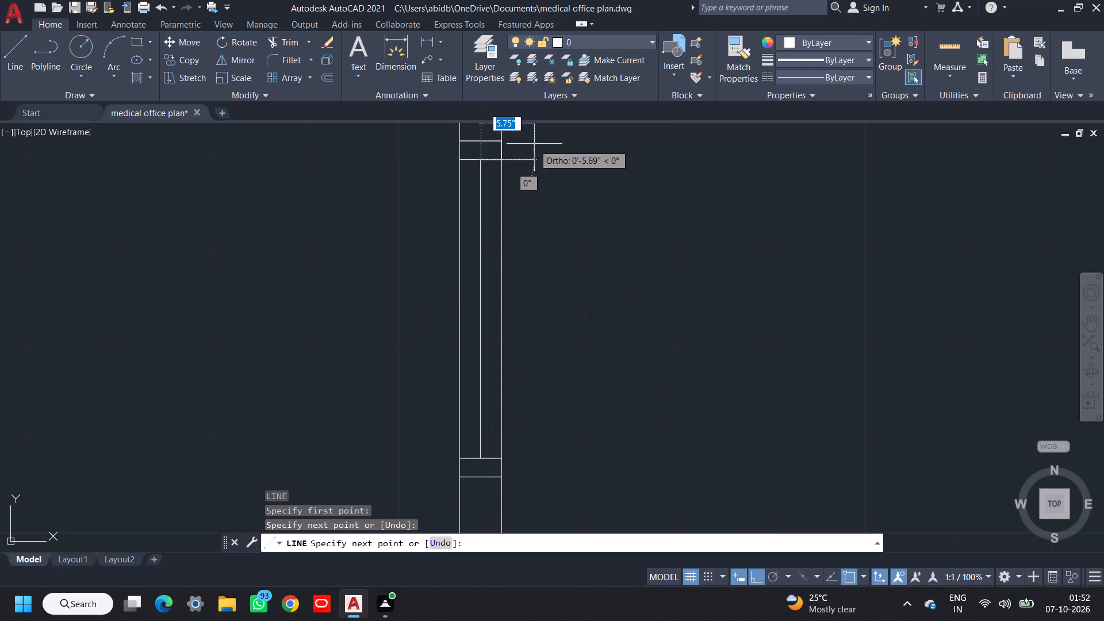
key("Escape")
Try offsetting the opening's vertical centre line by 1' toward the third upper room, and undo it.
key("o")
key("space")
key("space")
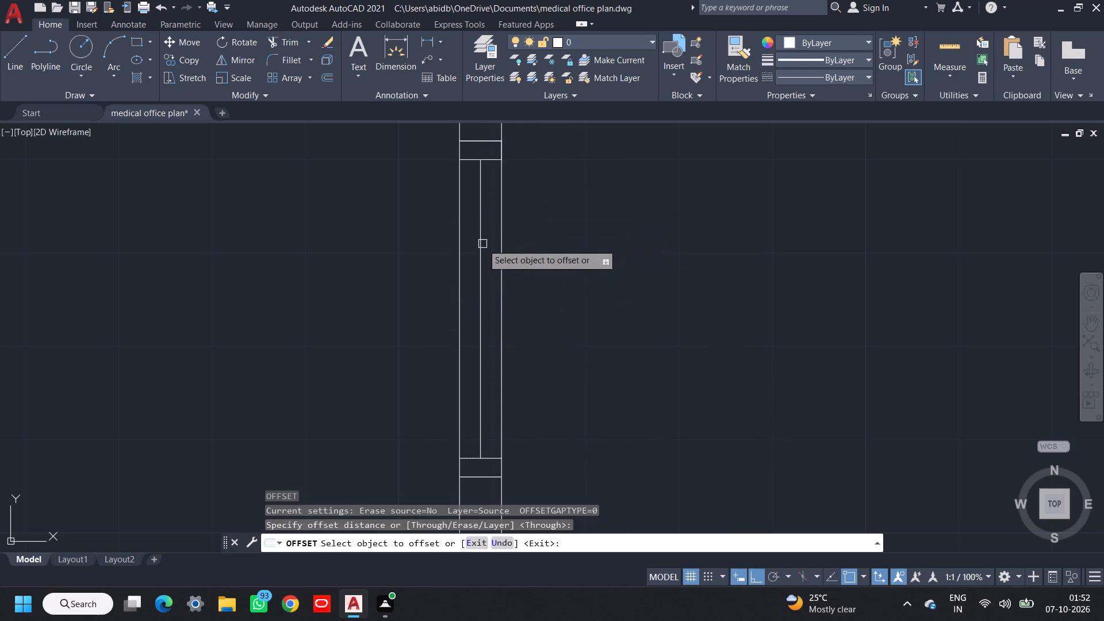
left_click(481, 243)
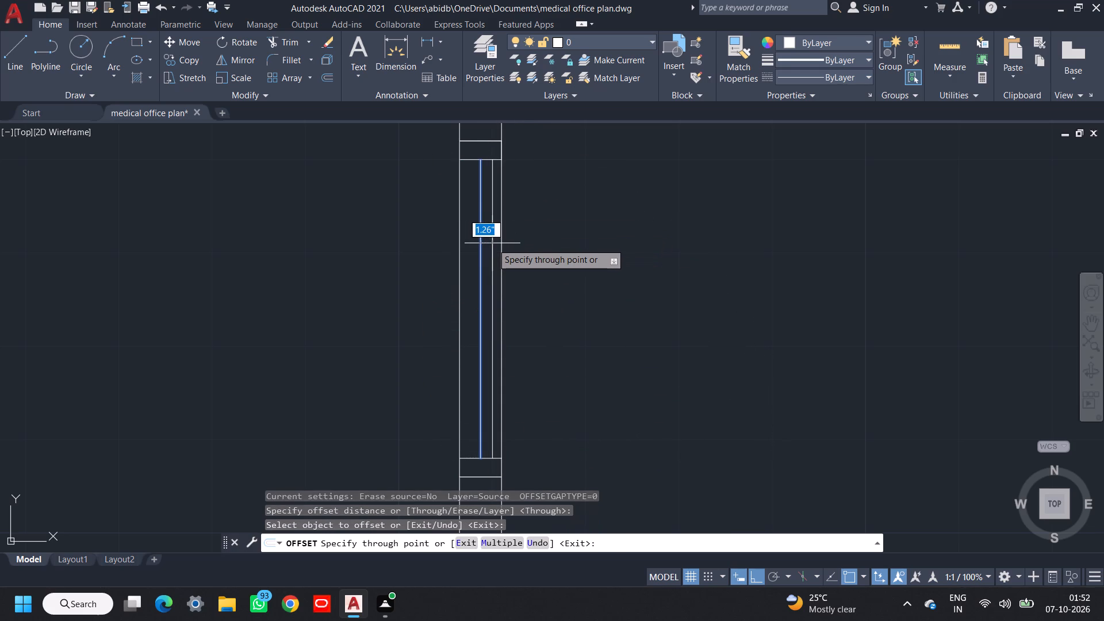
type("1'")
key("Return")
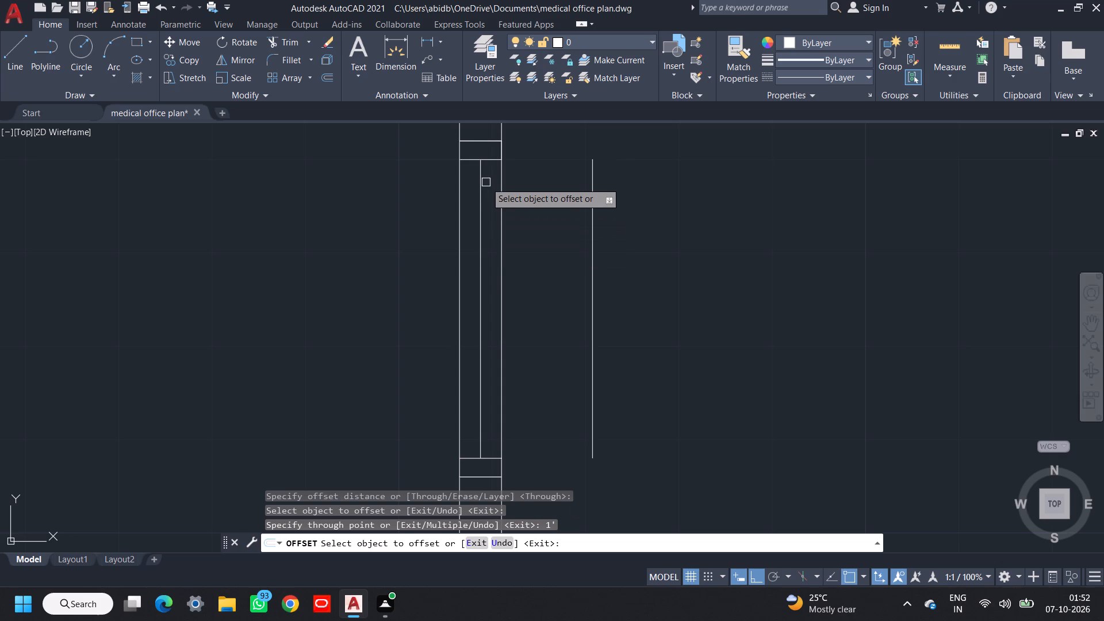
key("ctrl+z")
Offset the opening's vertical centre line 1" toward the third upper room.
left_click(478, 228)
type("1\"")
key("Return")
Offset the upper short cross line down through the opening's mid-height.
left_click(471, 161)
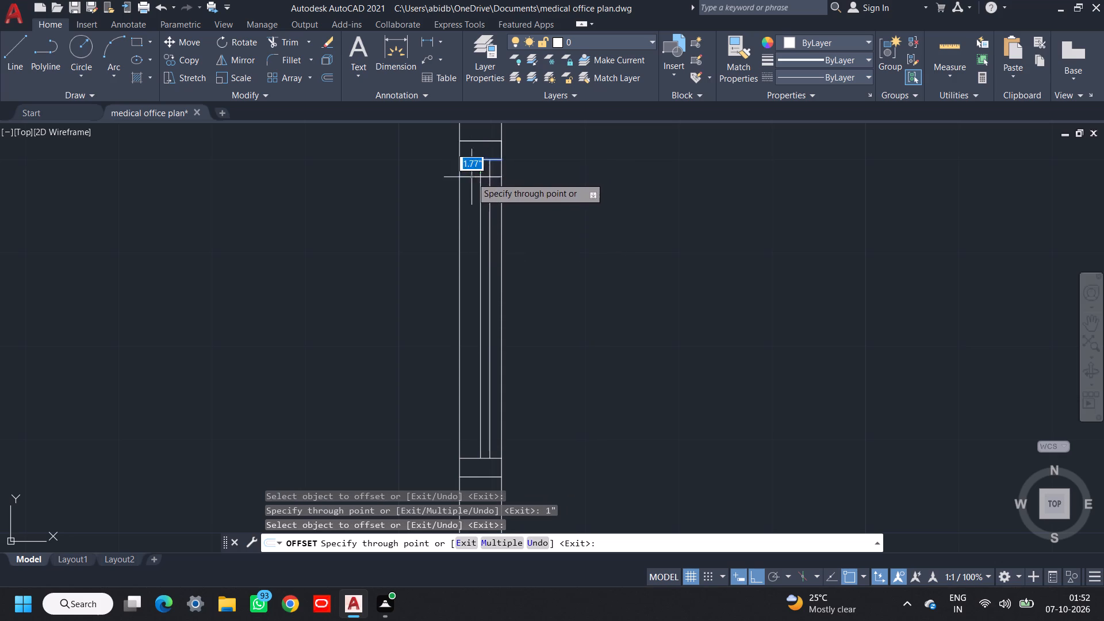
left_click(480, 312)
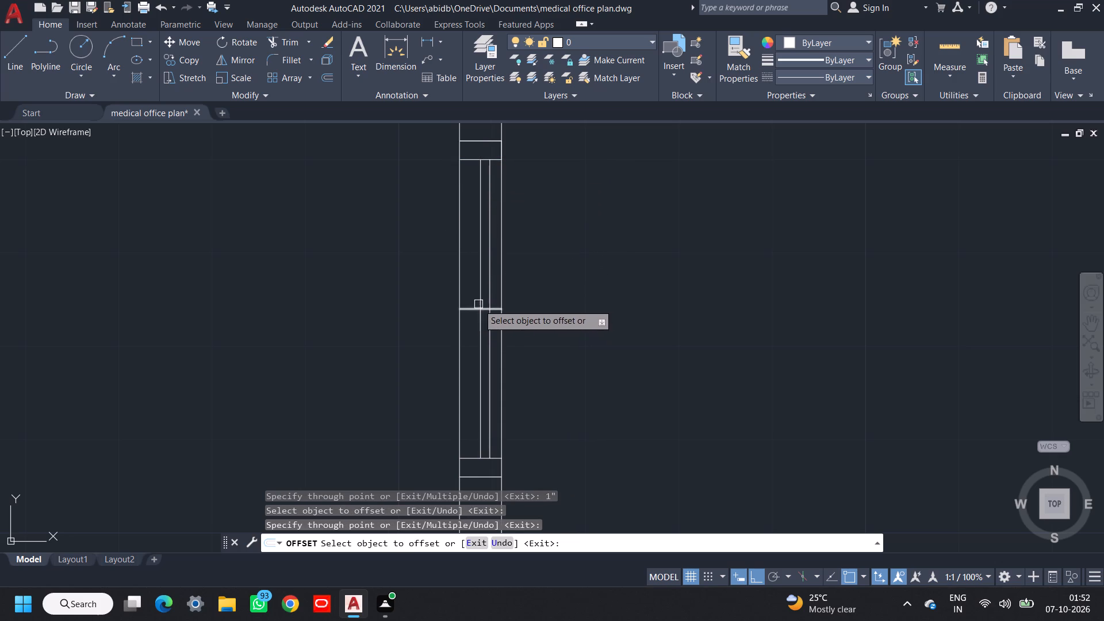
middle_click_drag(520, 290, 539, 230)
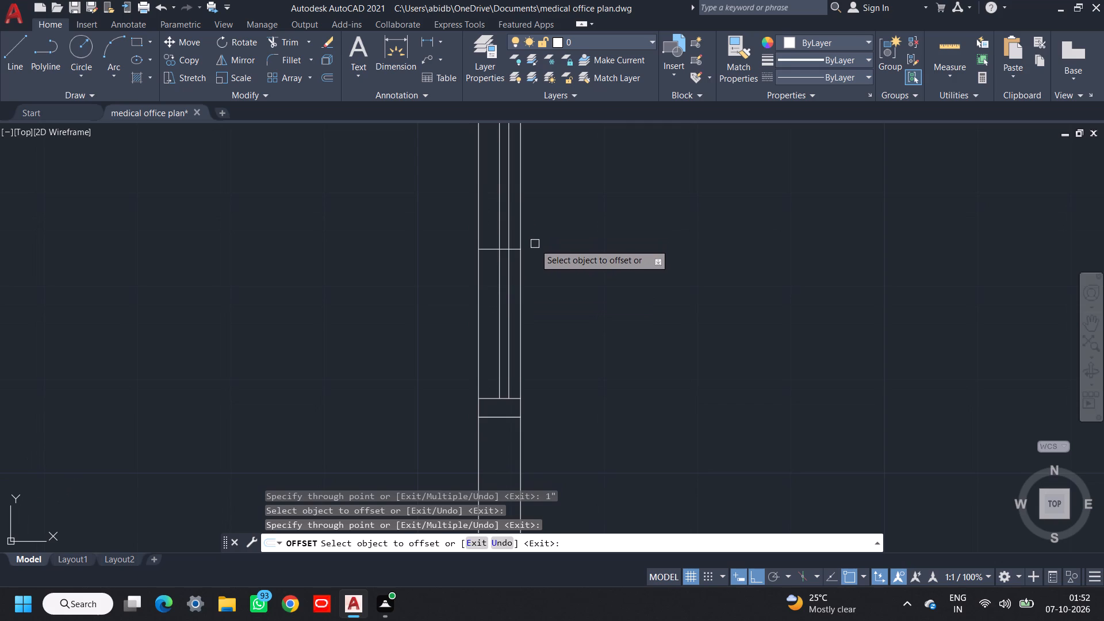
key("Escape")
Trim the offset vertical line below the mid-height cross line, and trim that cross line's part on the second-room side of the centre line.
type("TR")
key("space")
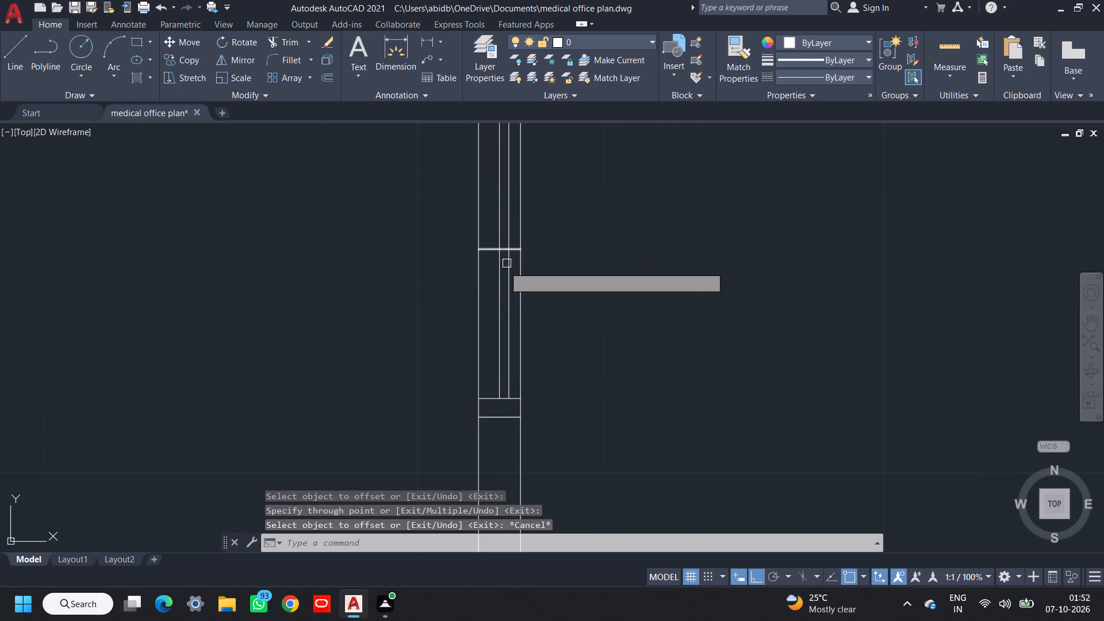
key("space")
left_click(507, 271)
scroll(515, 253, "up", 2)
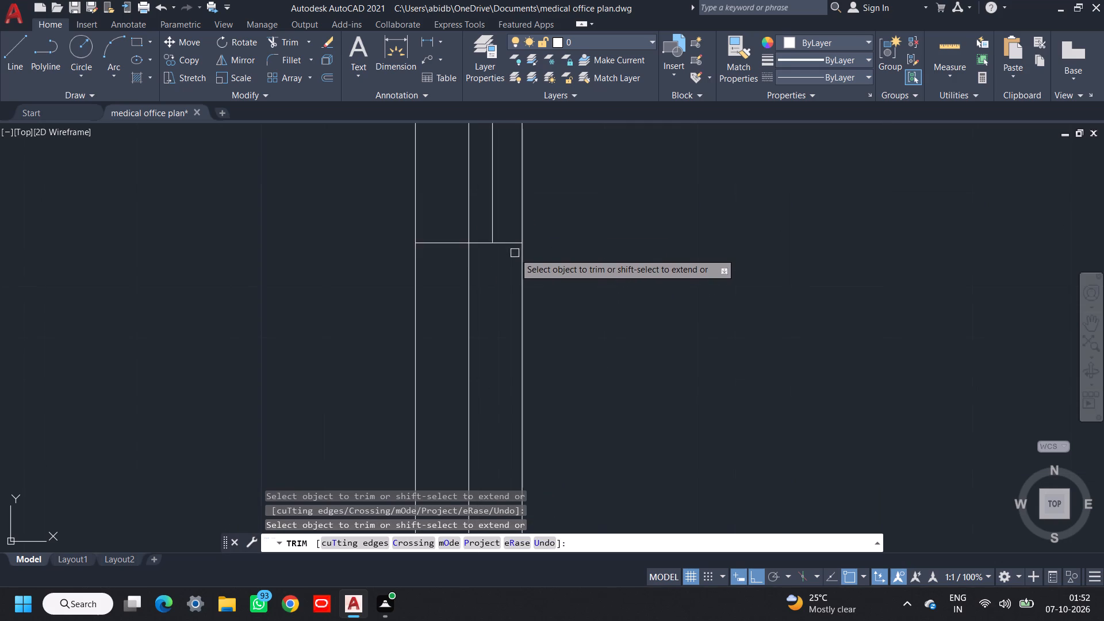
left_click(434, 236)
left_click(440, 278)
scroll(507, 280, "down", 4)
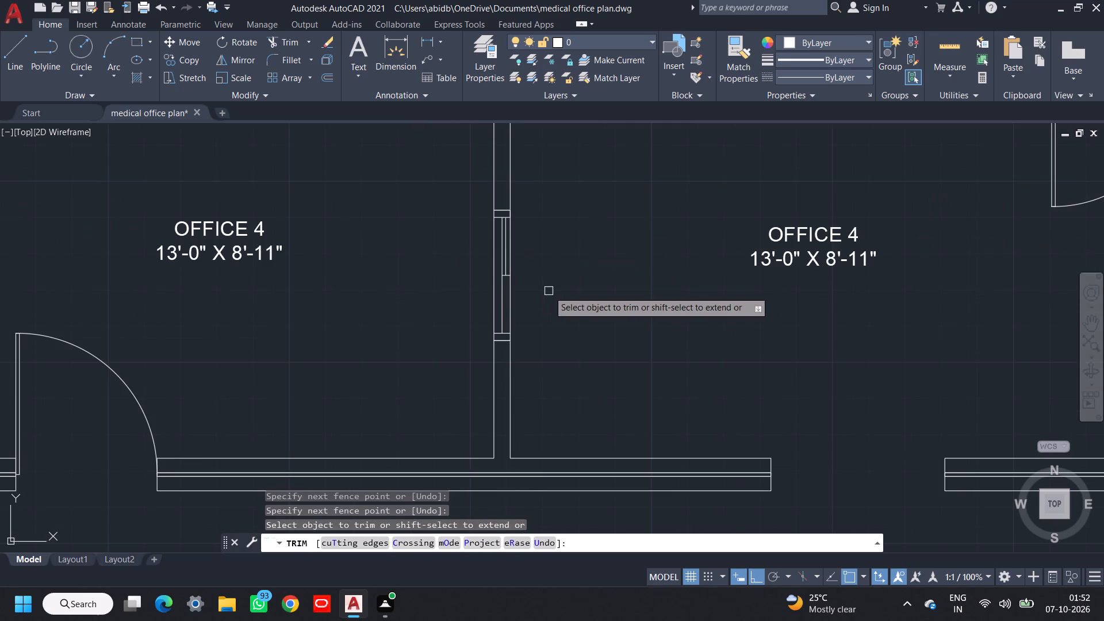
middle_click_drag(549, 291, 541, 291)
key("Escape")
Group all the lines of the finished insert in the wall between the second and third upper rooms.
scroll(528, 283, "down", 2)
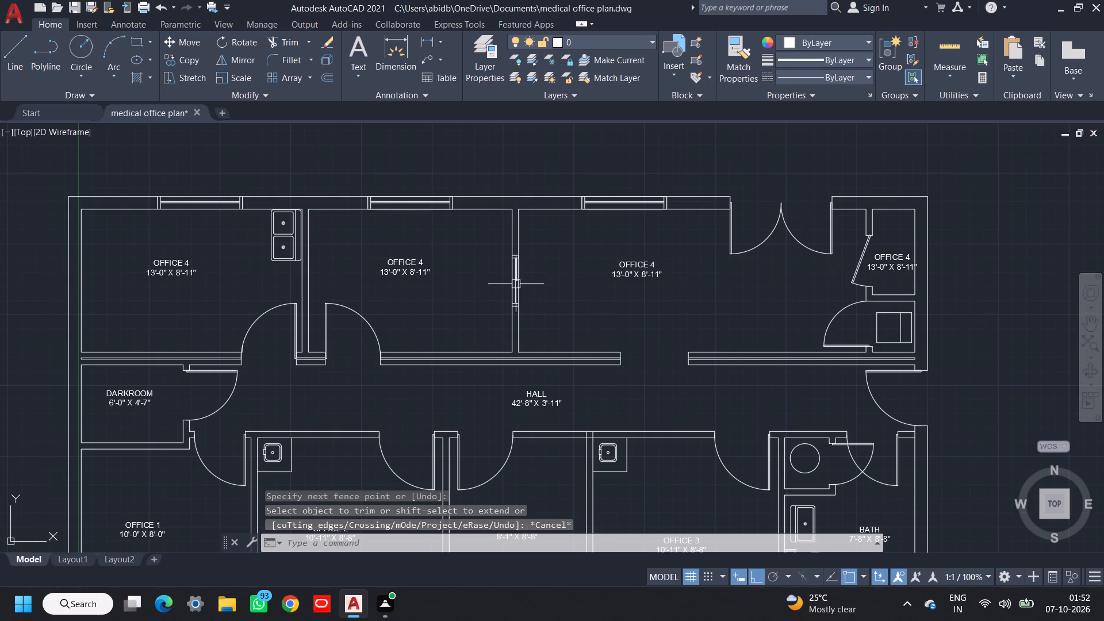
scroll(513, 277, "up", 2)
left_click(488, 218)
left_click(551, 365)
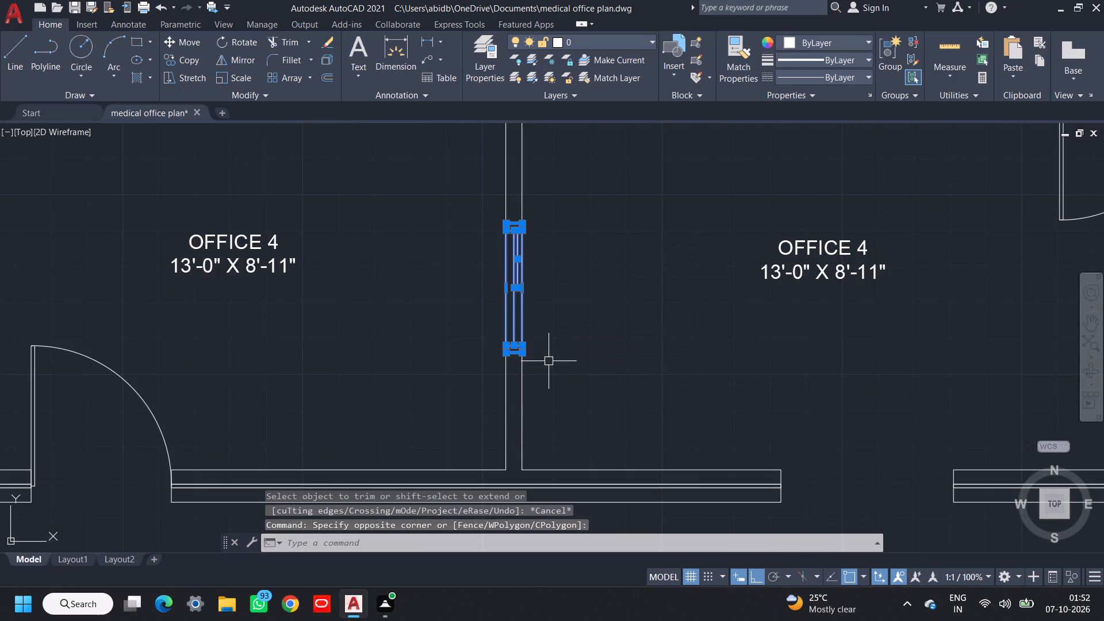
type("G")
key("space")
Dimension the building's overall length between its two upper outer corners, placing the dimension line just above the upper wall.
scroll(549, 359, "down", 4)
middle_click_drag(549, 359, 565, 314)
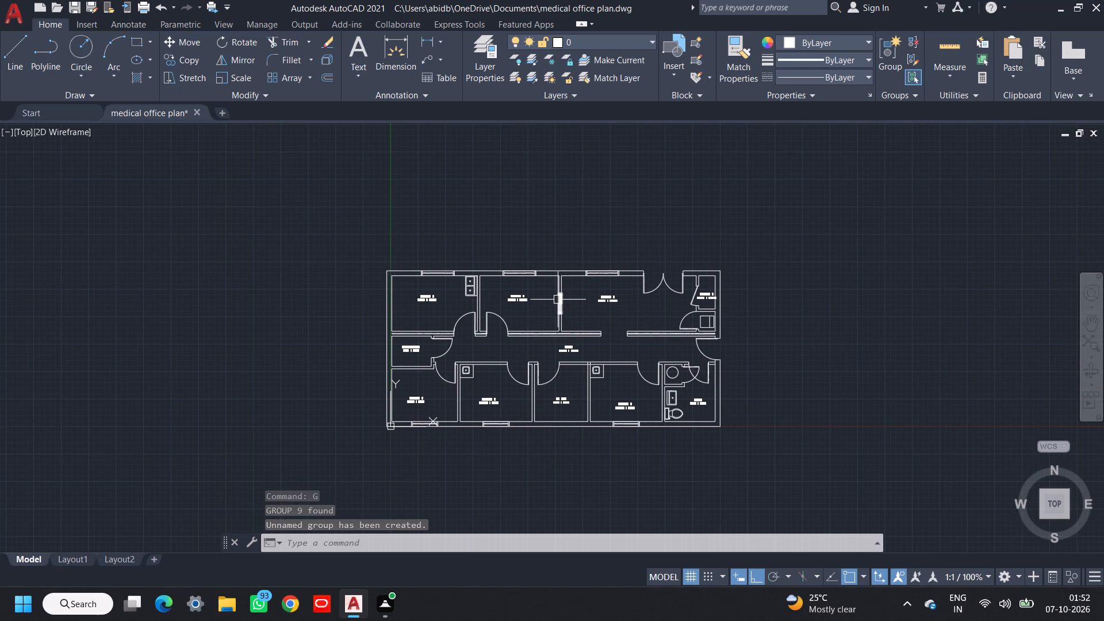
scroll(558, 300, "down", 1)
middle_click_drag(558, 300, 518, 212)
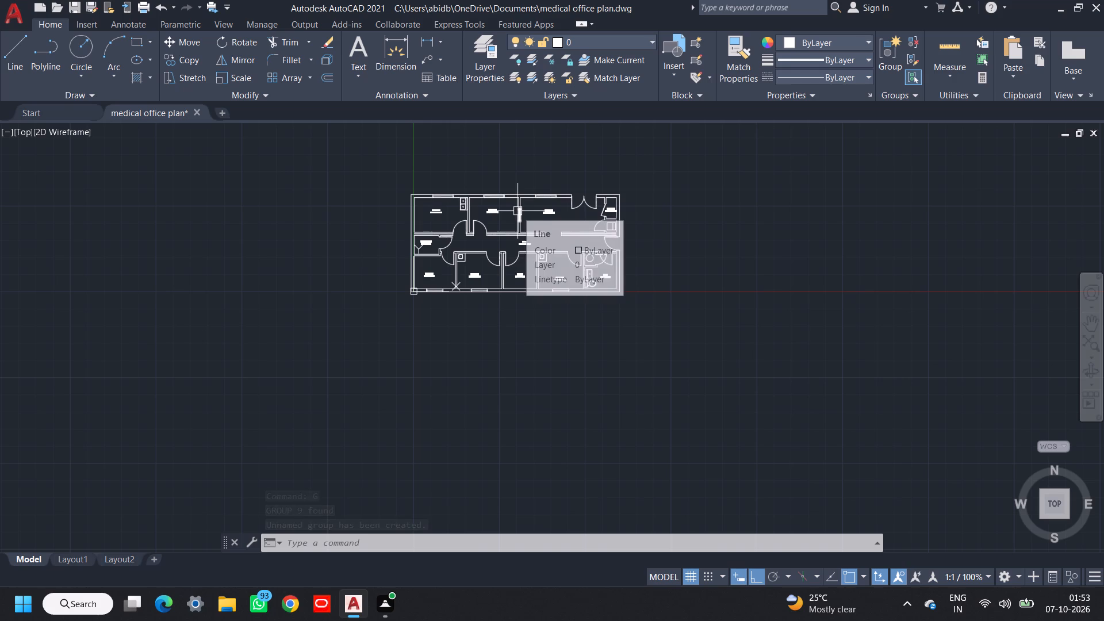
middle_click_drag(543, 267, 549, 306)
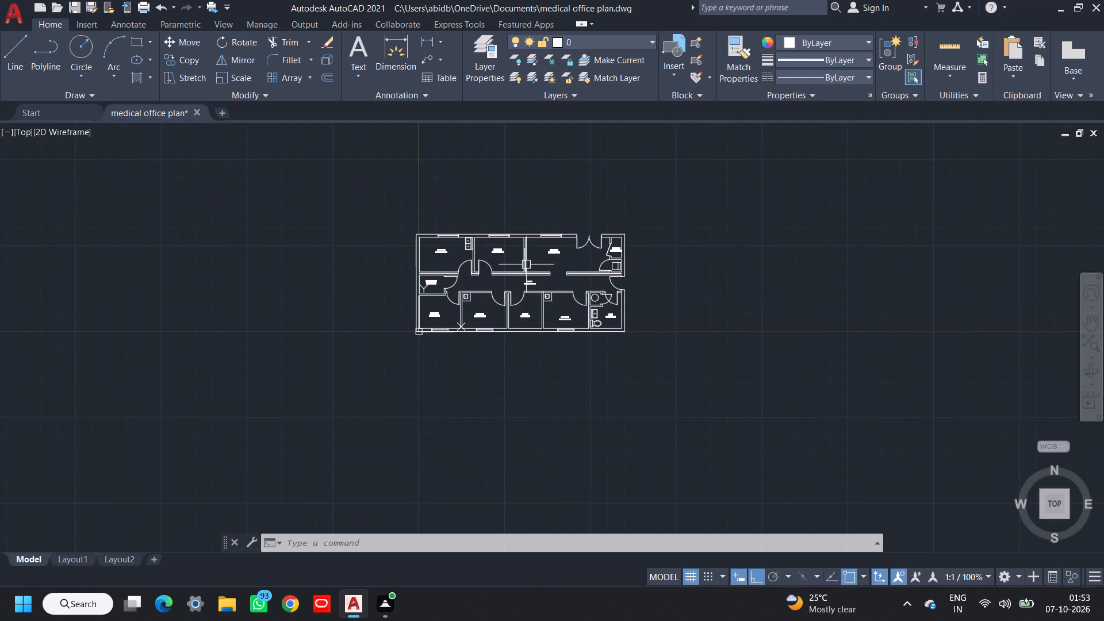
scroll(526, 264, "up", 1)
type("DIM")
key("space")
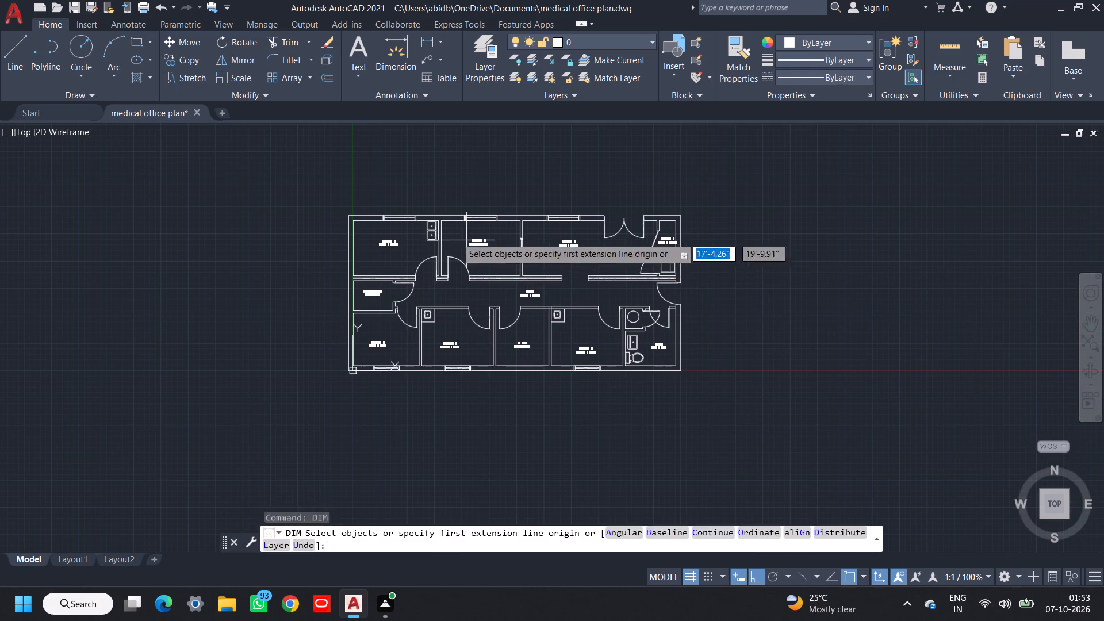
scroll(352, 210, "up", 1)
left_click(344, 220)
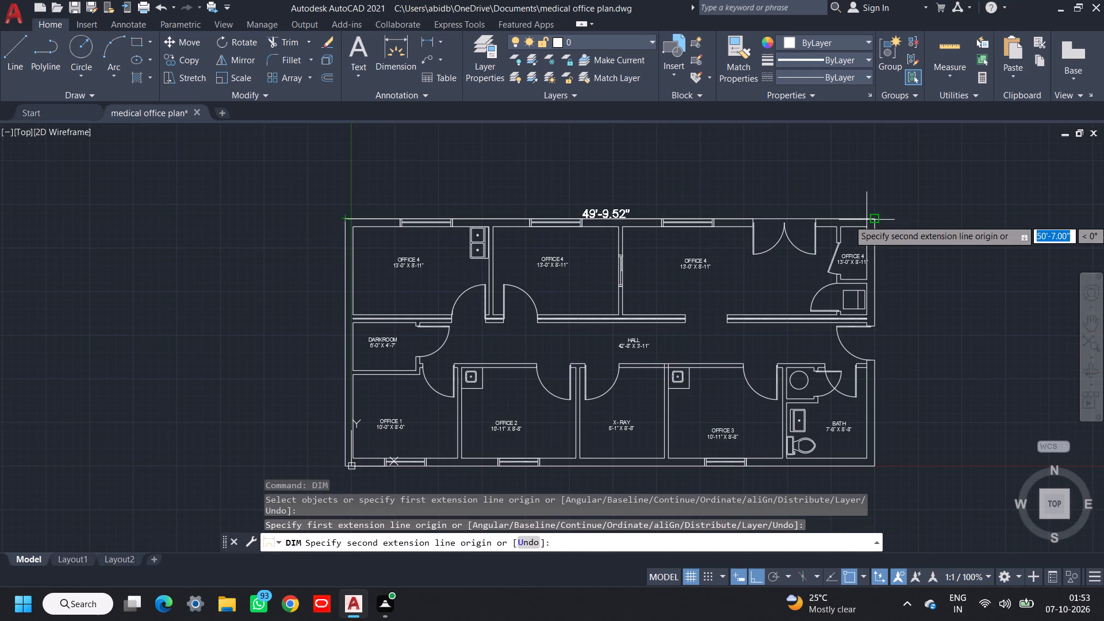
left_click(873, 219)
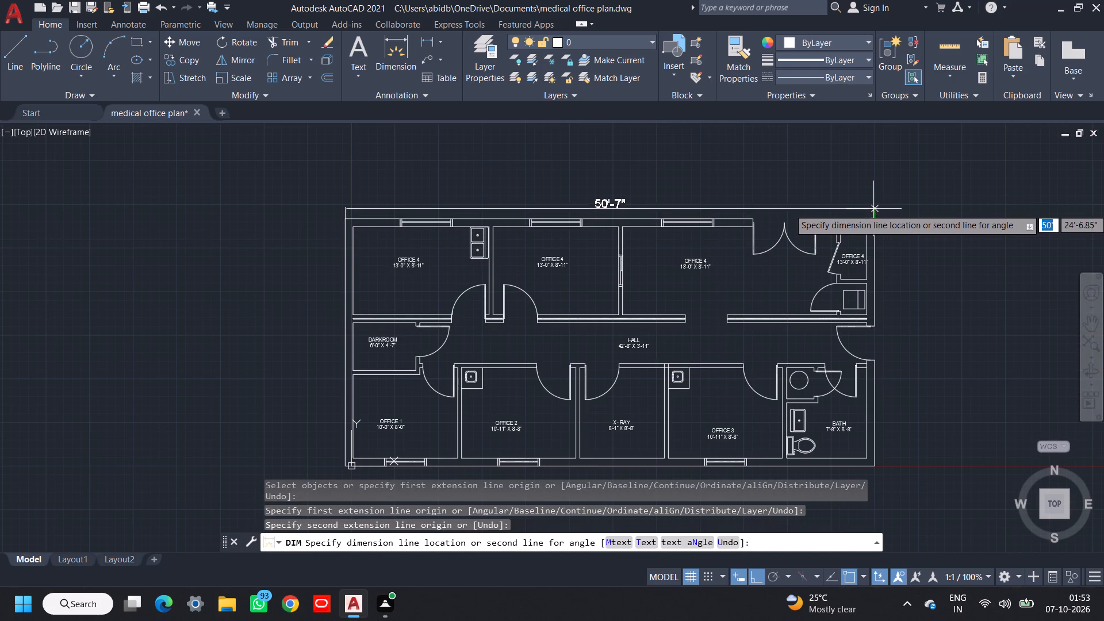
left_click(873, 208)
key("Escape")
key("Escape")
Replace the text of the overall length dimension above the building with 50'-0".
double_click(615, 203)
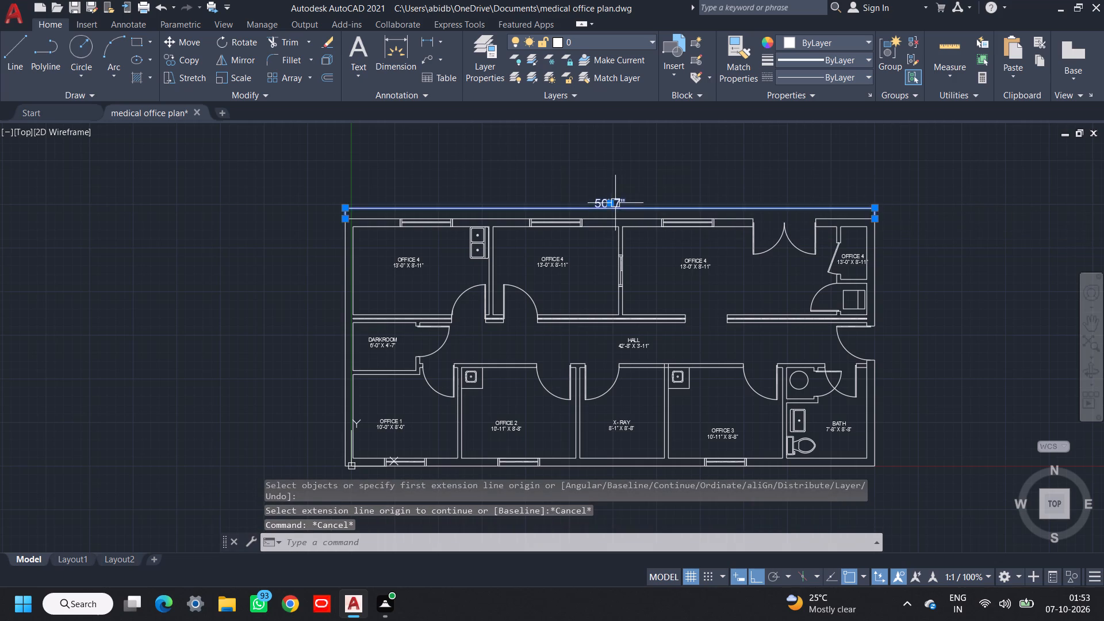
type("50")
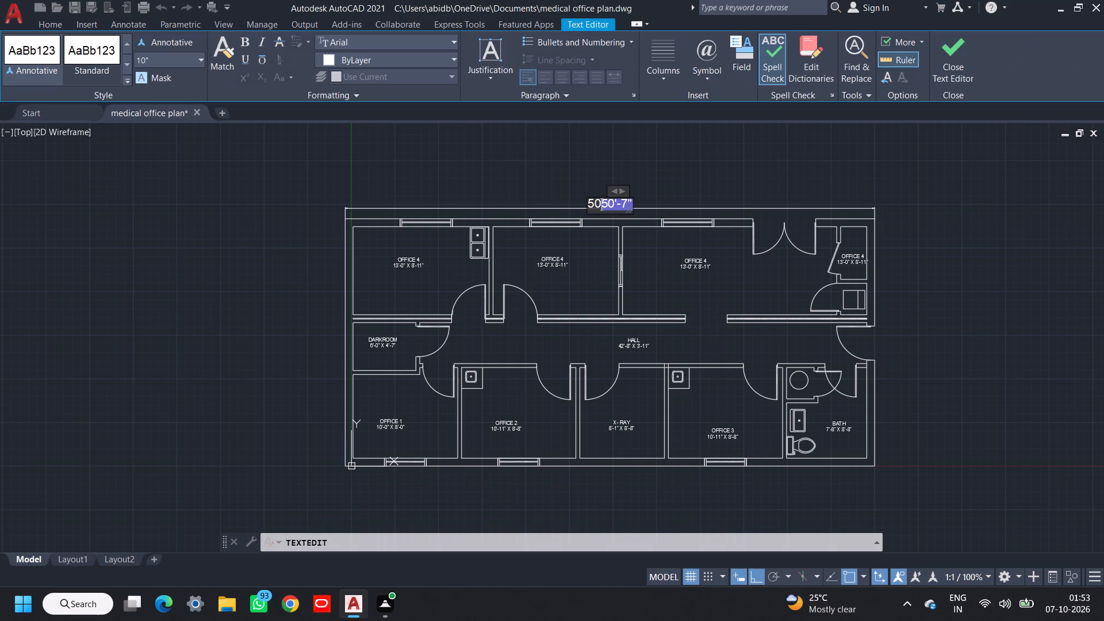
key("apostrophe")
key("Return")
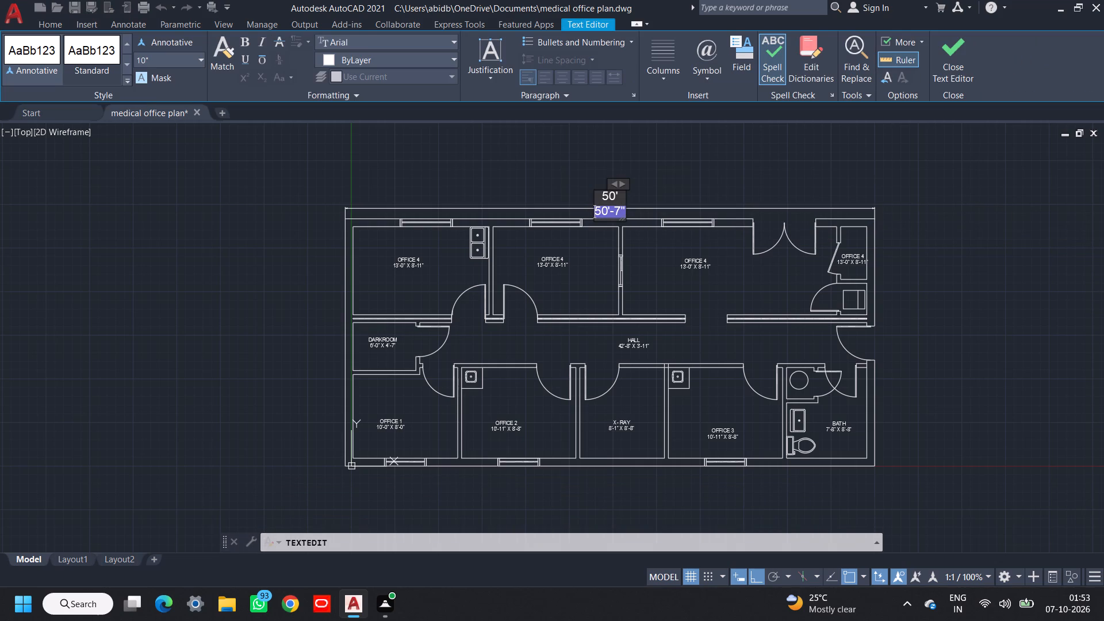
key("BackSpace")
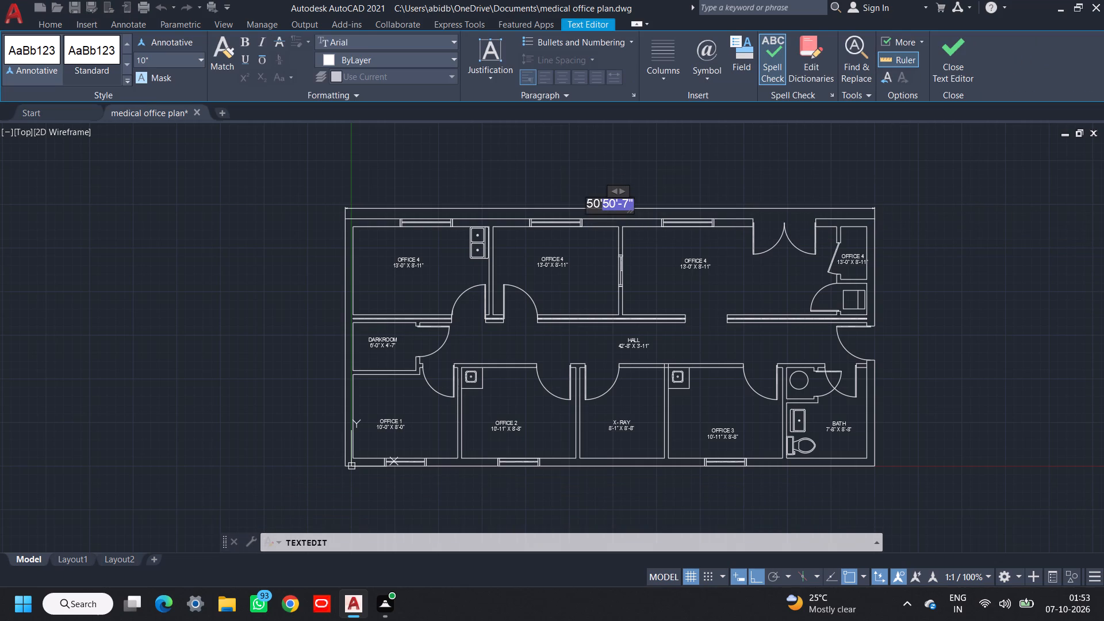
left_click(629, 201)
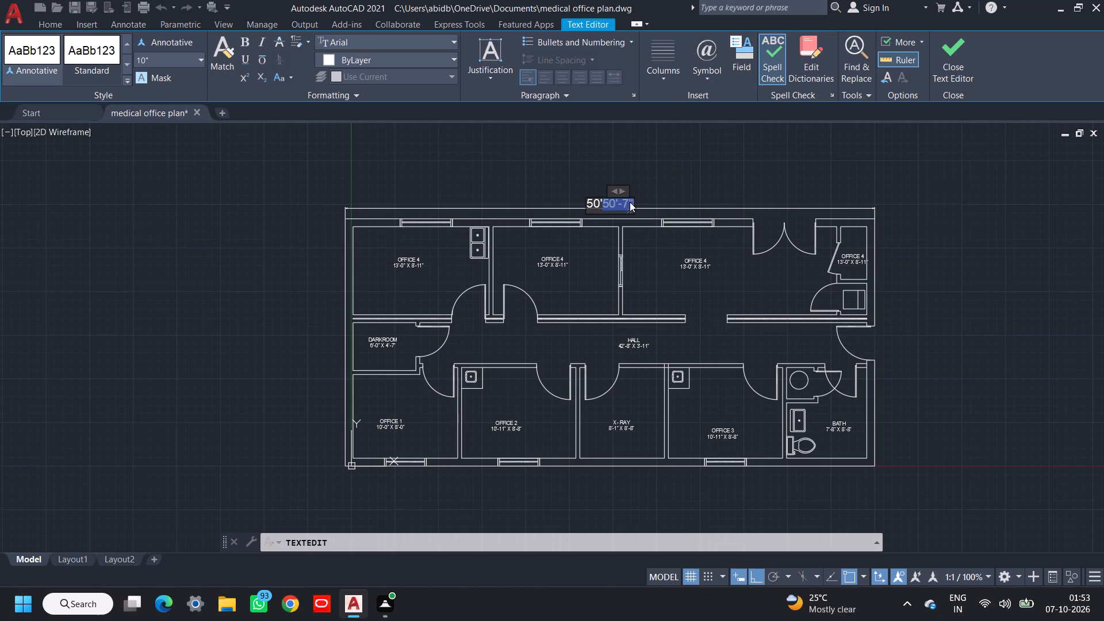
key("BackSpace")
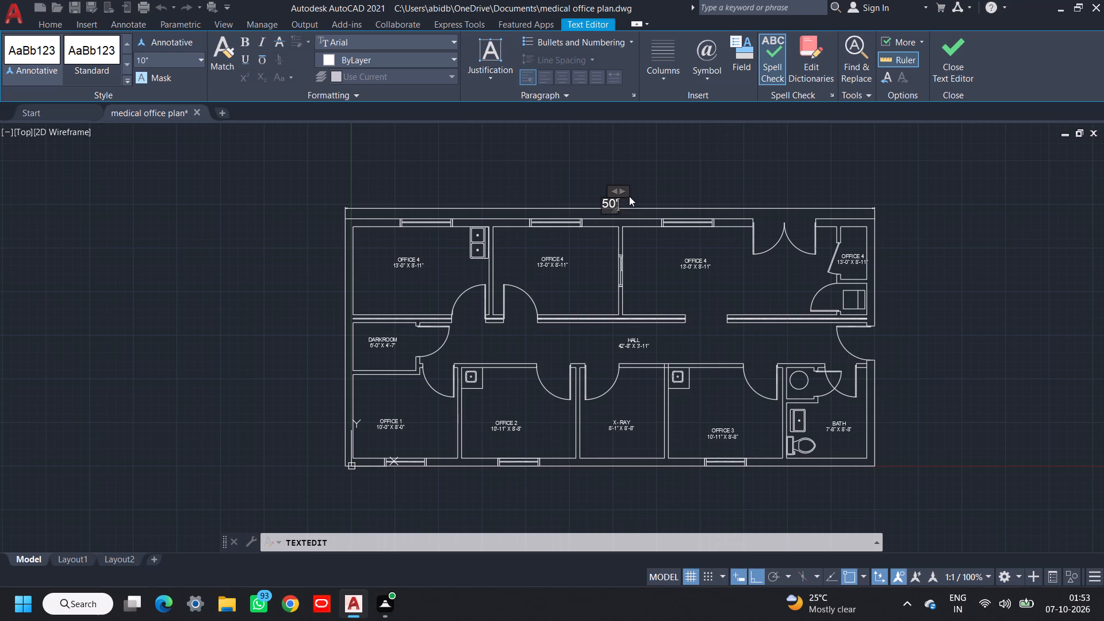
type("-0\"")
left_click(730, 168)
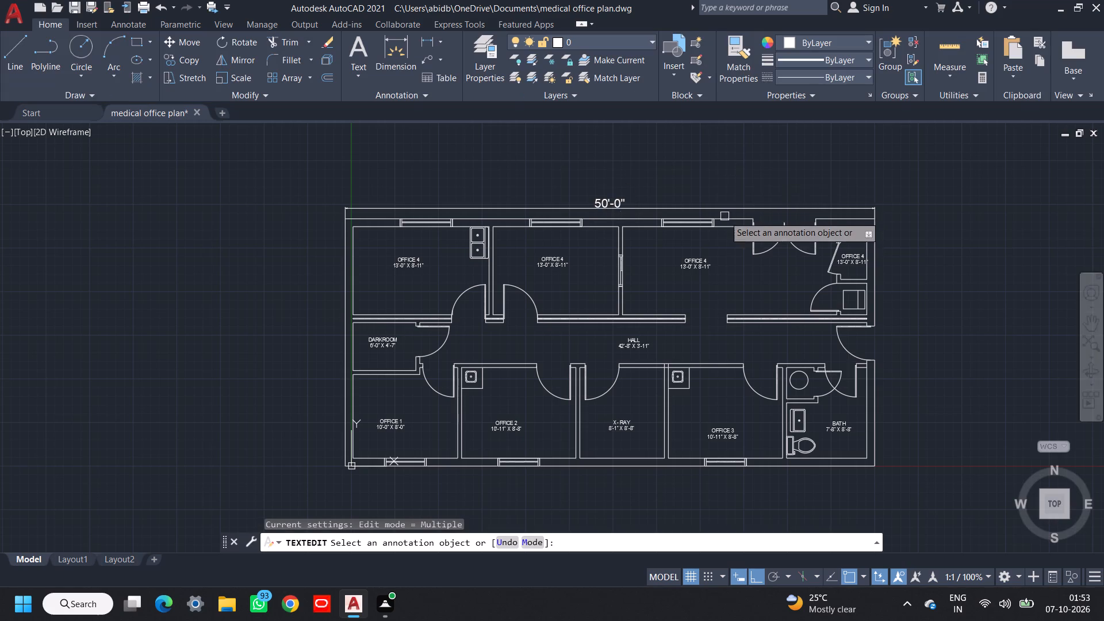
scroll(724, 217, "down", 1)
middle_click_drag(862, 281, 767, 255)
key("Escape")
Dimension the building's overall width between the upper and lower outer corners of its right end, placing the dimension line just outside that wall.
type("DIM")
key("space")
middle_click_drag(728, 250, 710, 214)
scroll(702, 159, "up", 2)
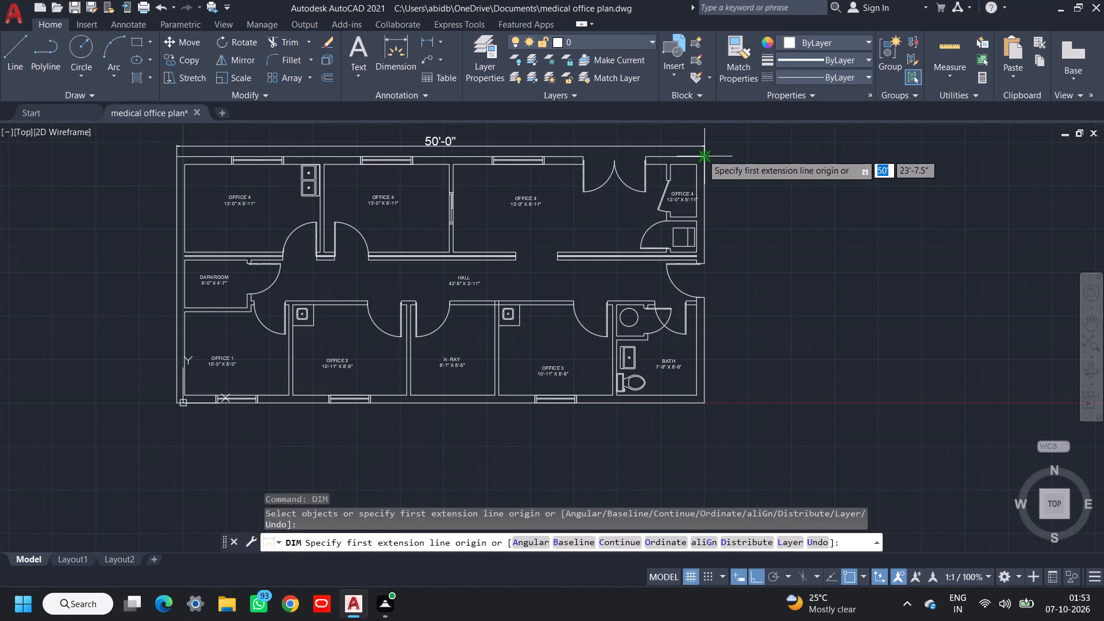
left_click(702, 154)
left_click(704, 406)
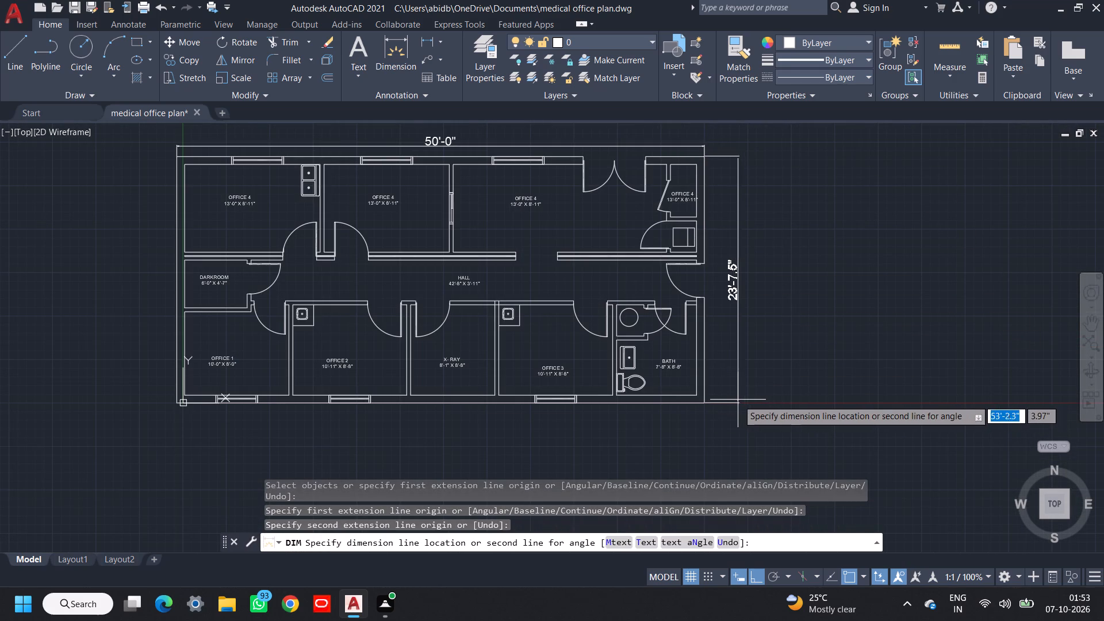
left_click(728, 400)
middle_click_drag(788, 371, 770, 312)
key("Escape")
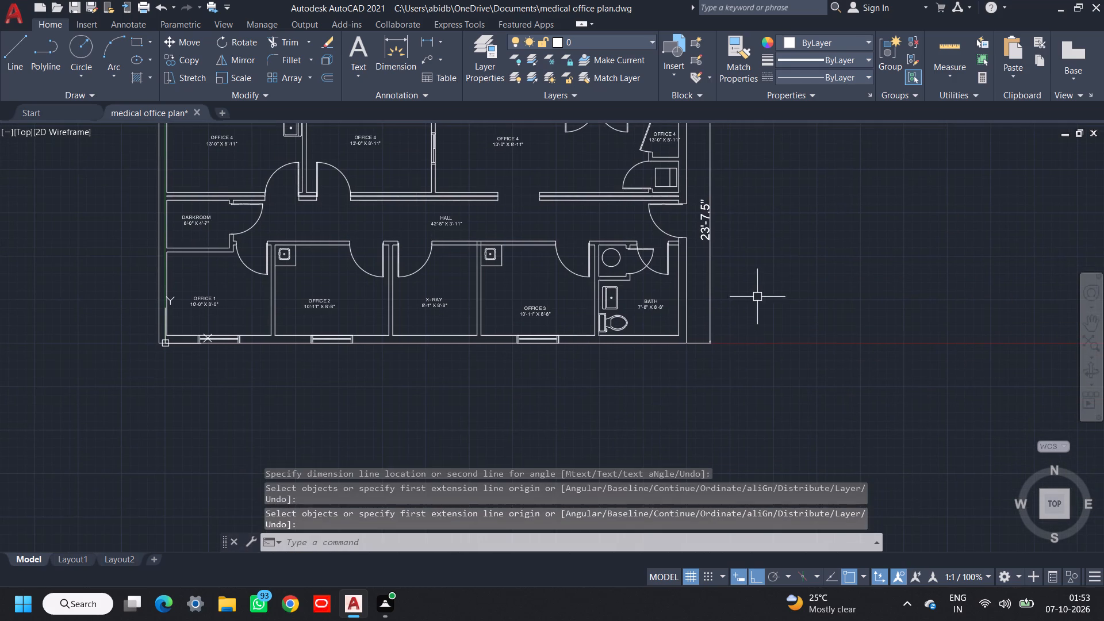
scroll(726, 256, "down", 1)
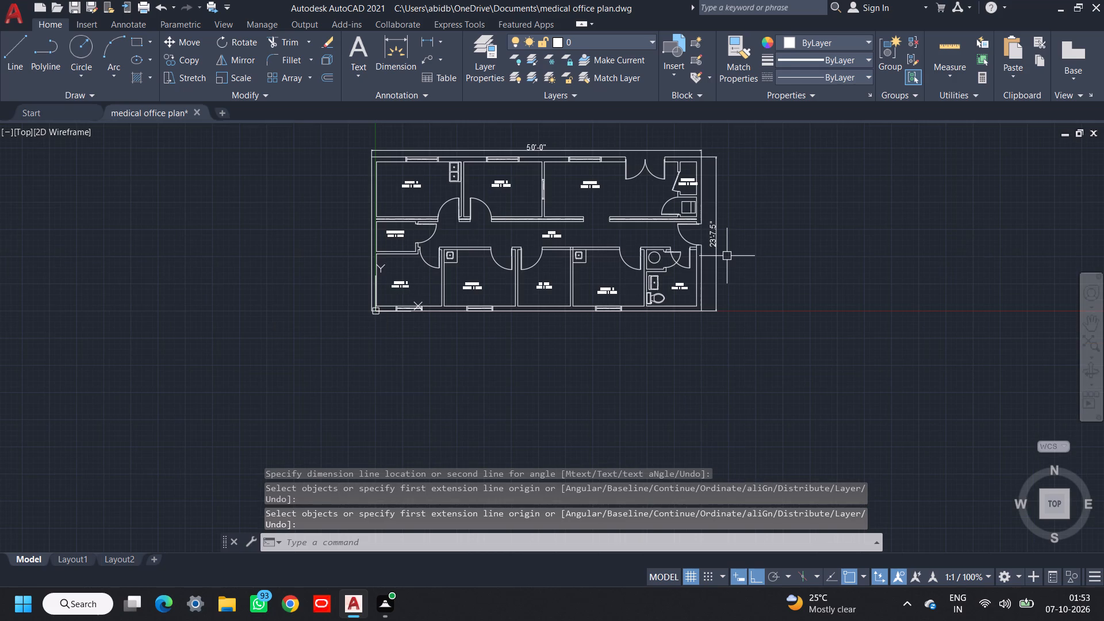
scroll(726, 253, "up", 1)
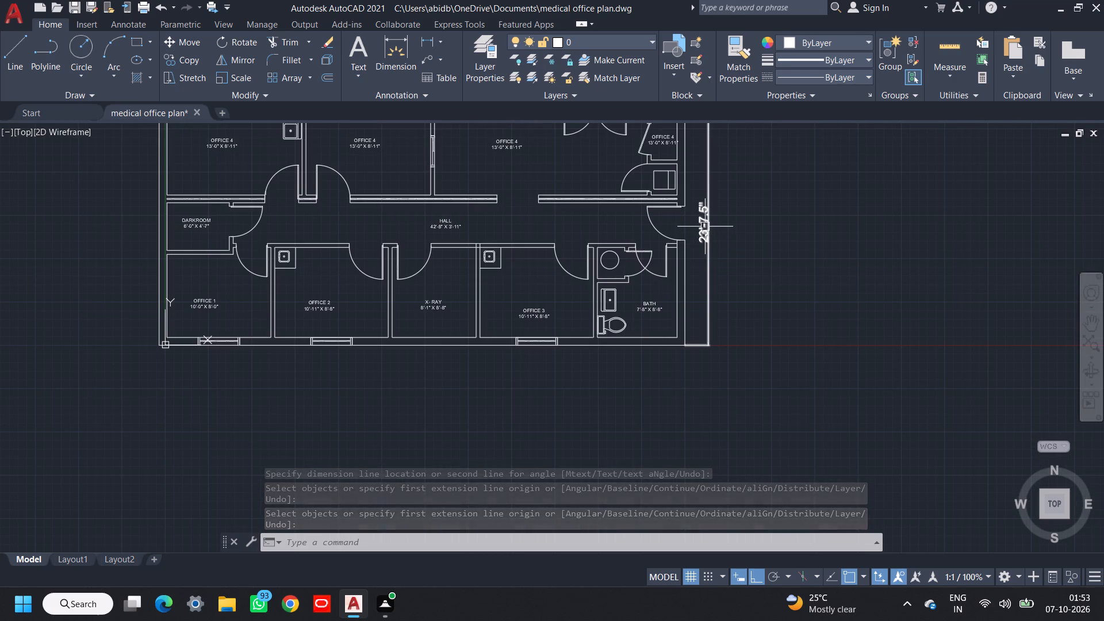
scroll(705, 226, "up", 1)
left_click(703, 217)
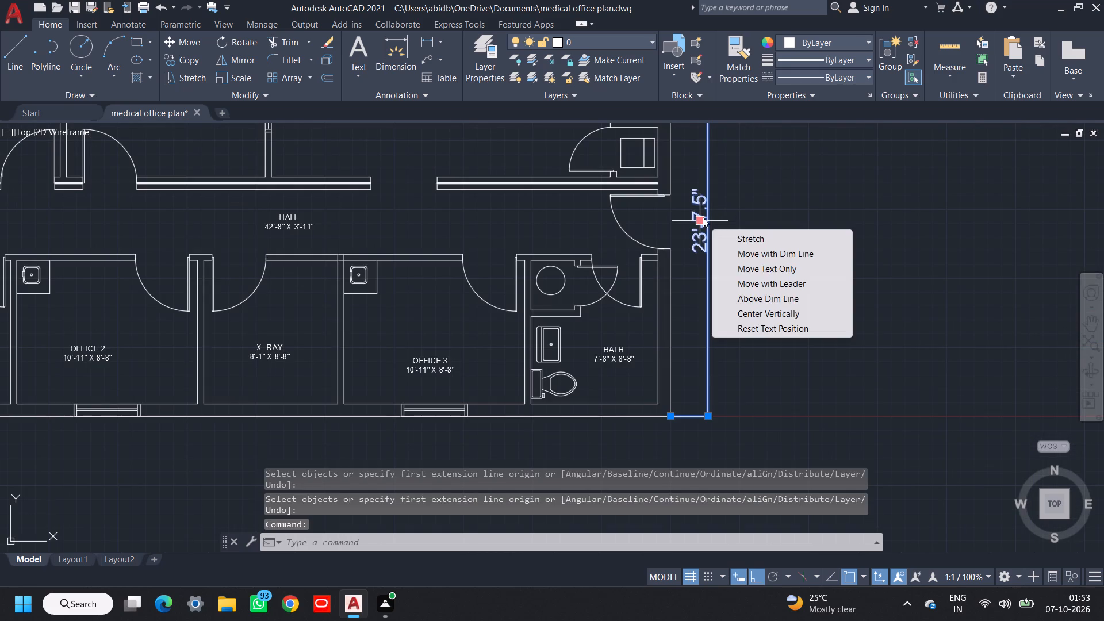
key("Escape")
Modify the ISO-25 dimension style to use the Architectural unit format for linear dimensions, and set the style current.
type("DI")
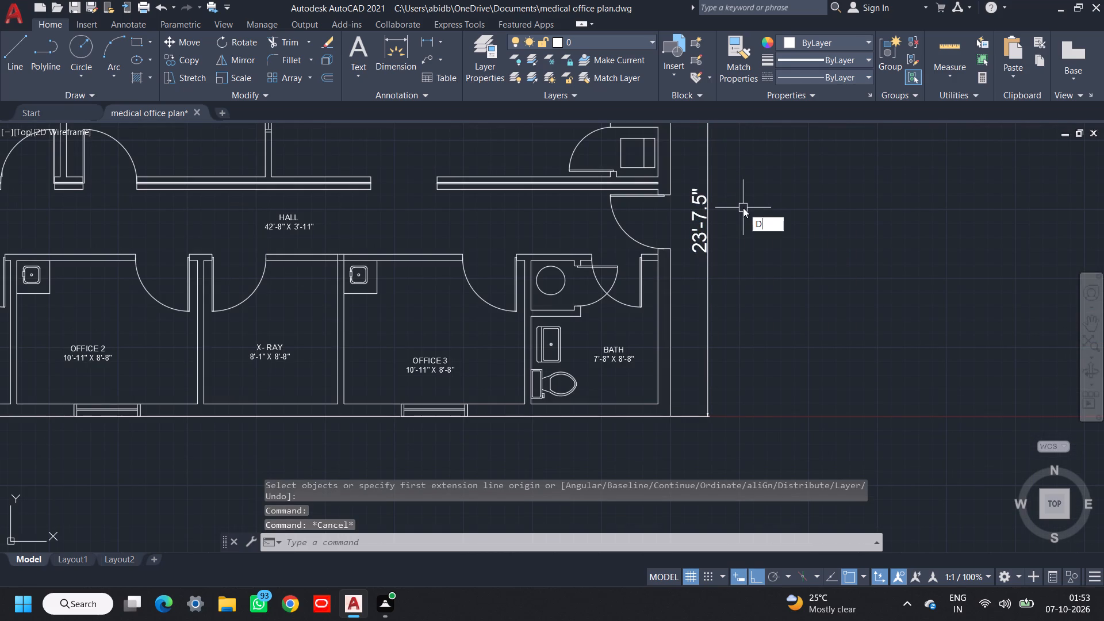
type("MS")
key("Return")
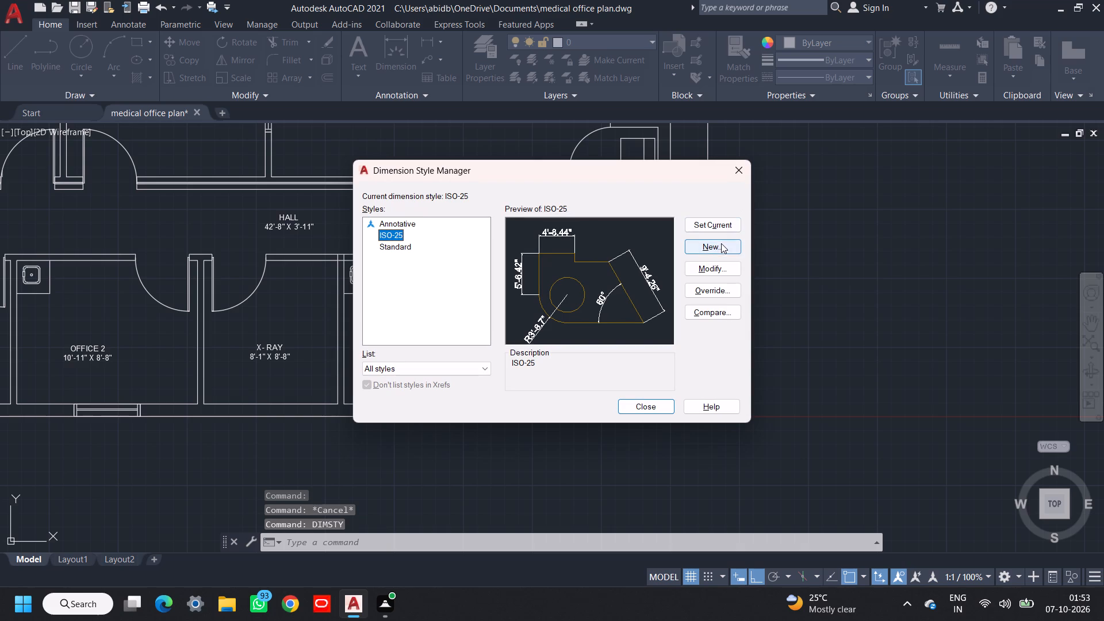
left_click(723, 289)
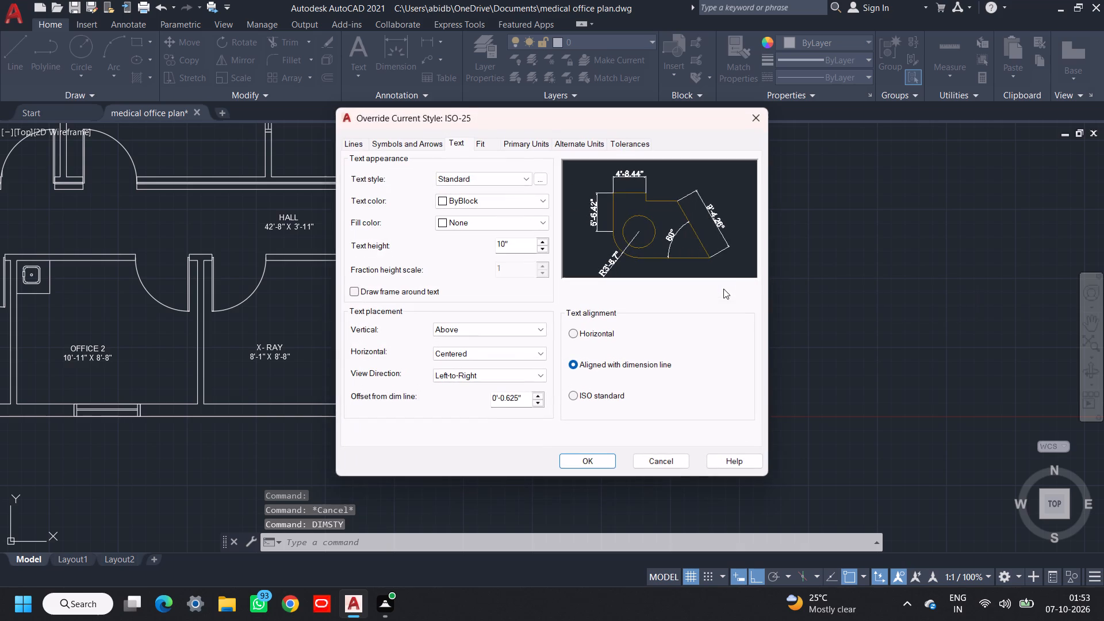
left_click(754, 119)
left_click(723, 269)
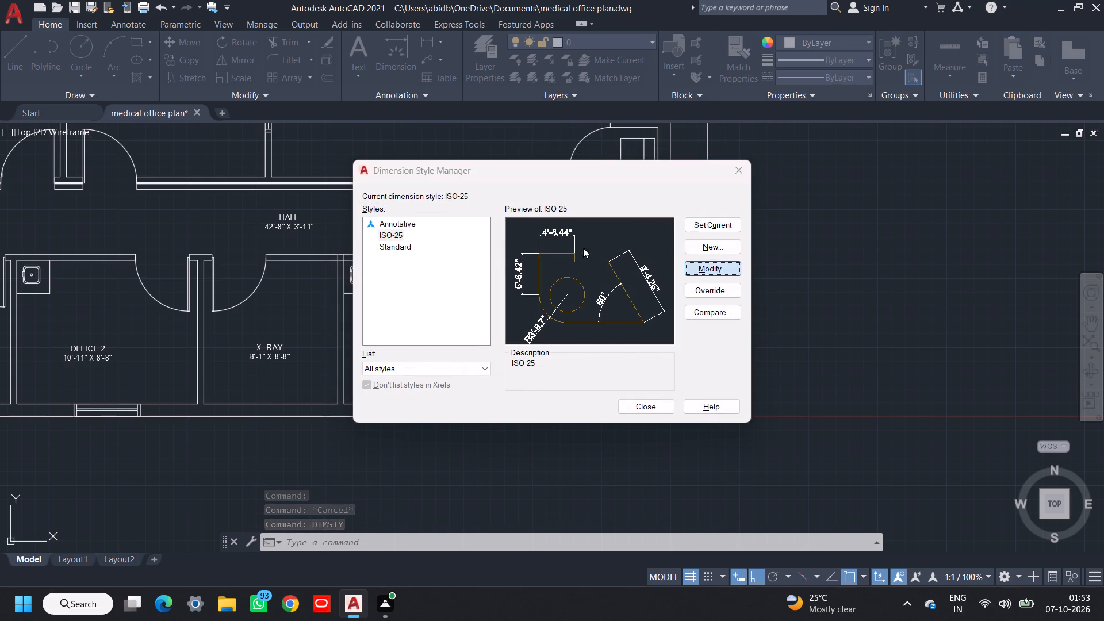
left_click(510, 147)
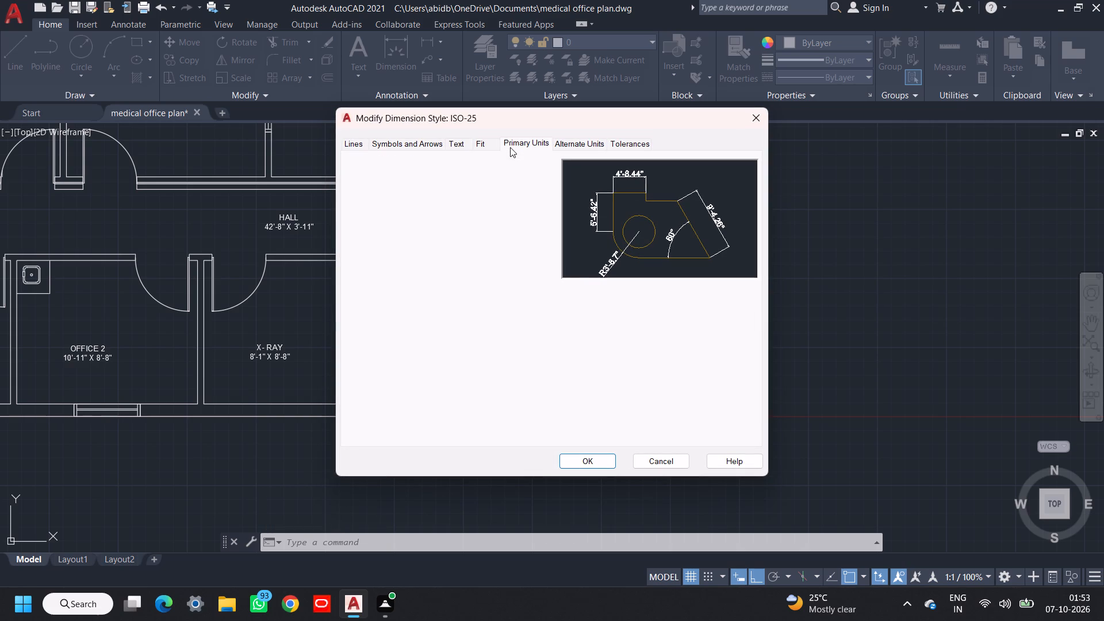
left_click(490, 177)
left_click(483, 213)
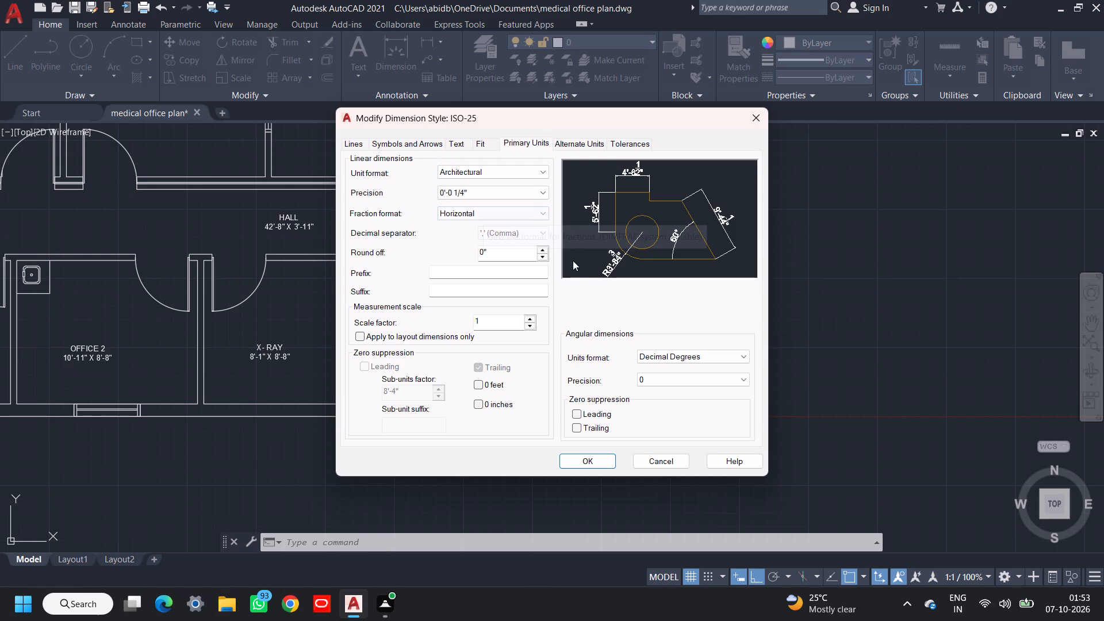
left_click(592, 461)
left_click(724, 218)
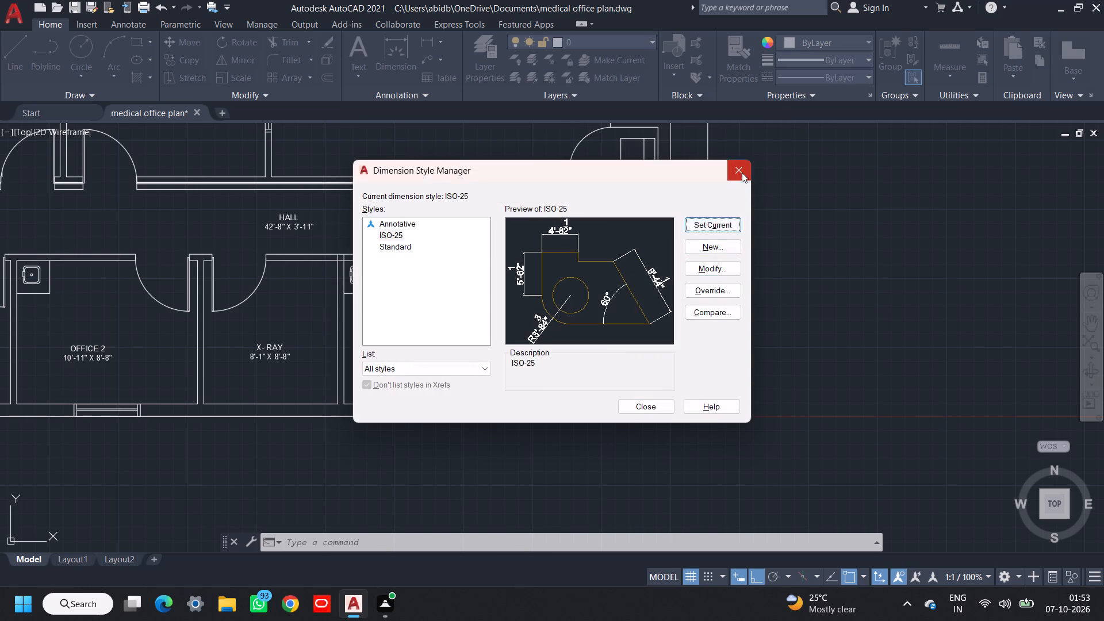
left_click(742, 170)
Replace the text of the overall width dimension beside the building's right wall with 23'-71/2".
scroll(744, 242, "down", 1)
middle_click_drag(745, 243, 711, 327)
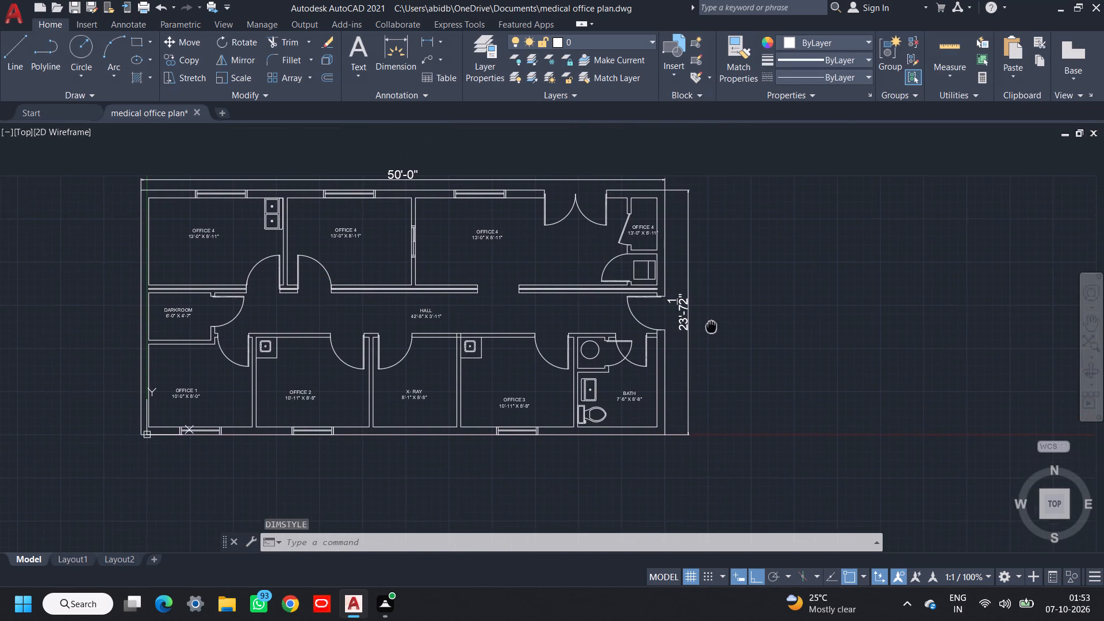
middle_click_drag(711, 327, 711, 328)
scroll(693, 330, "up", 2)
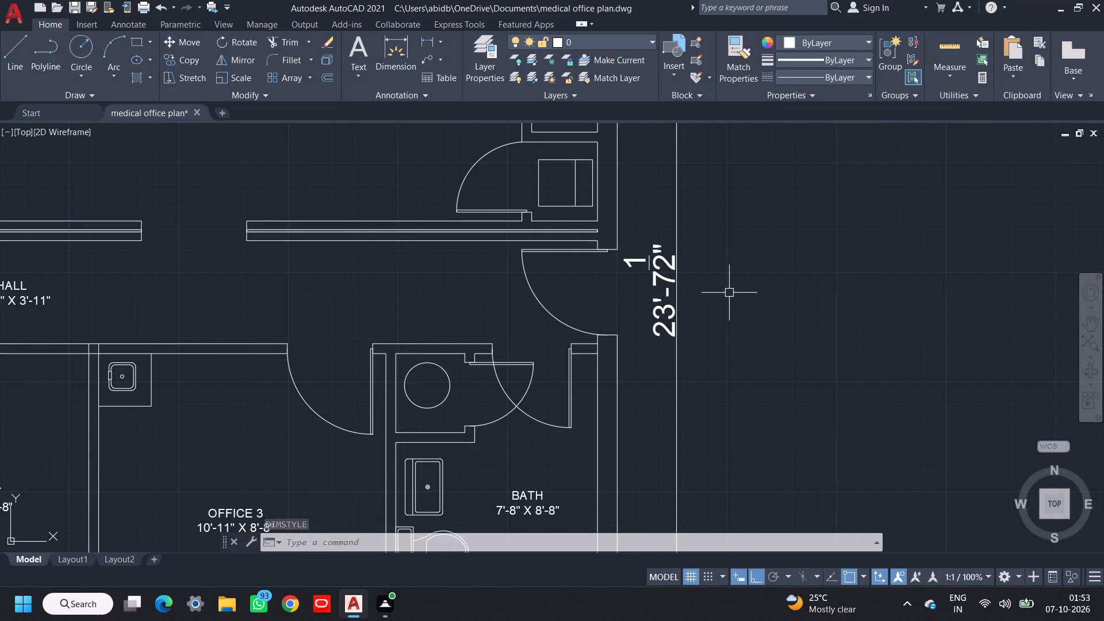
double_click(665, 269)
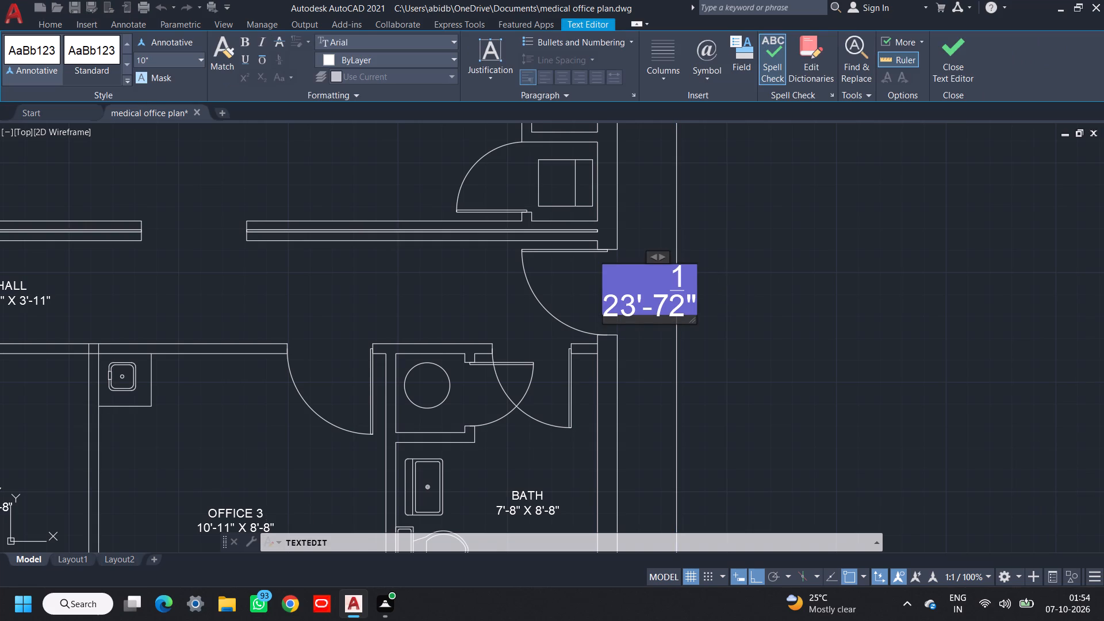
type("23'")
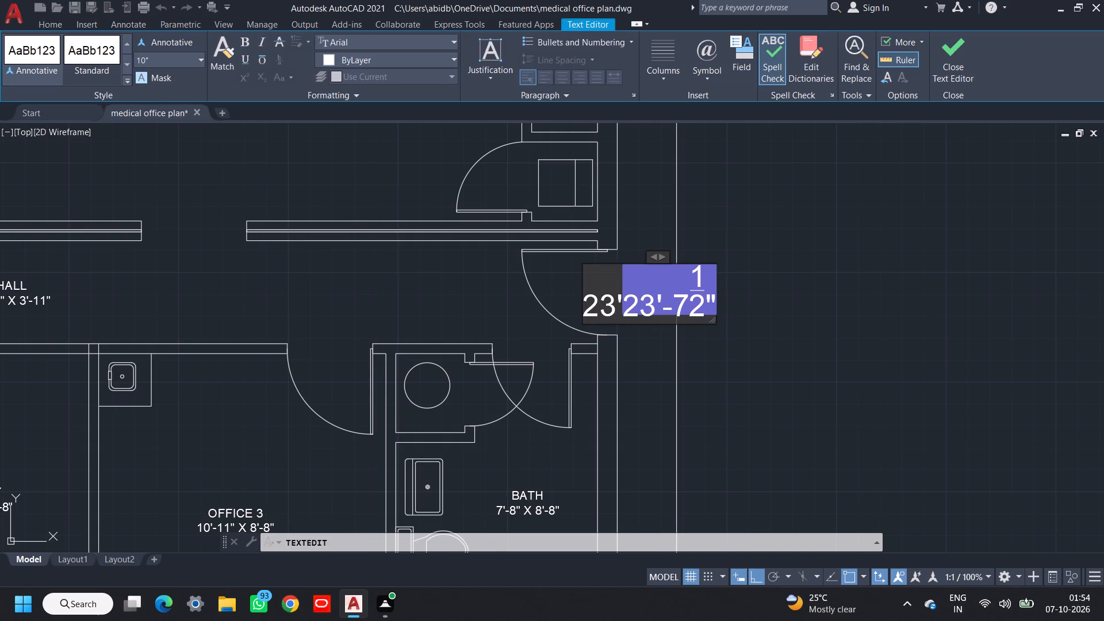
key("minus")
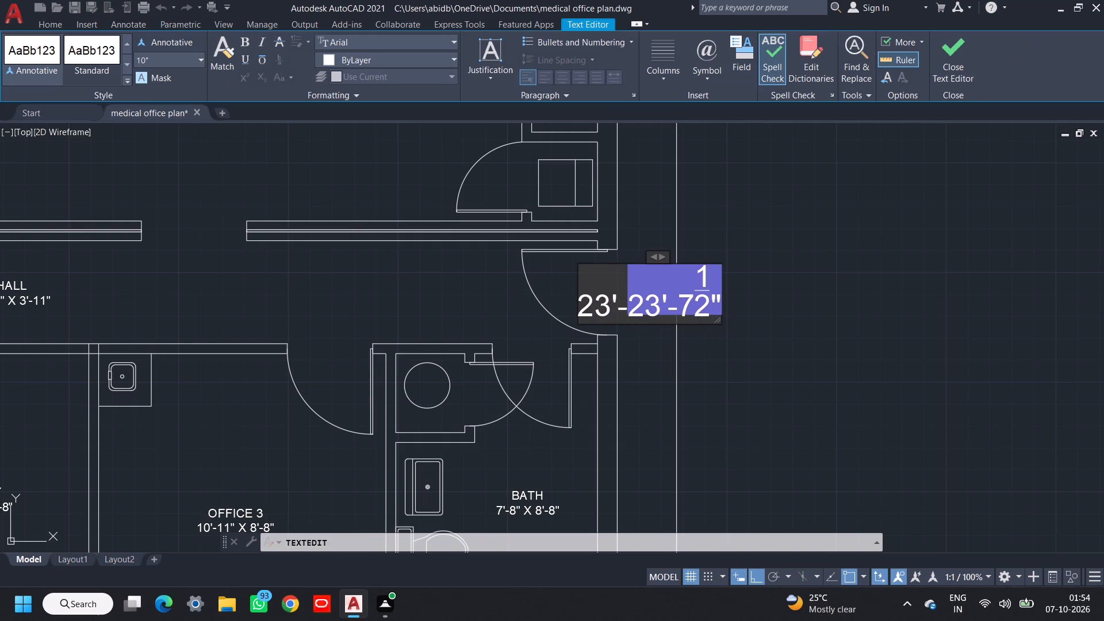
left_click(710, 293)
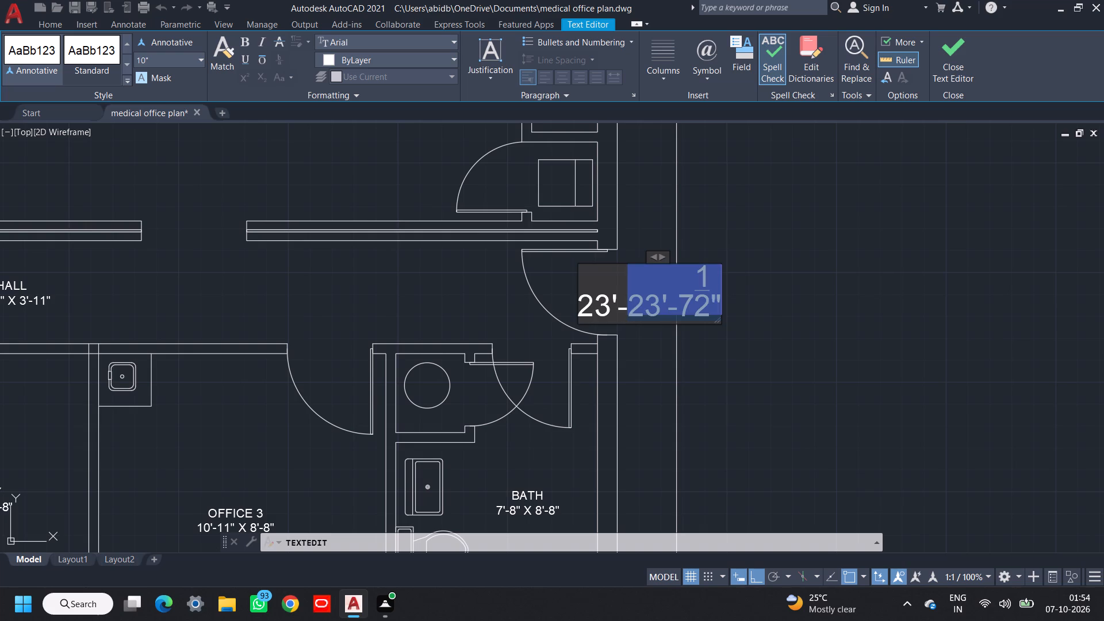
key("BackSpace")
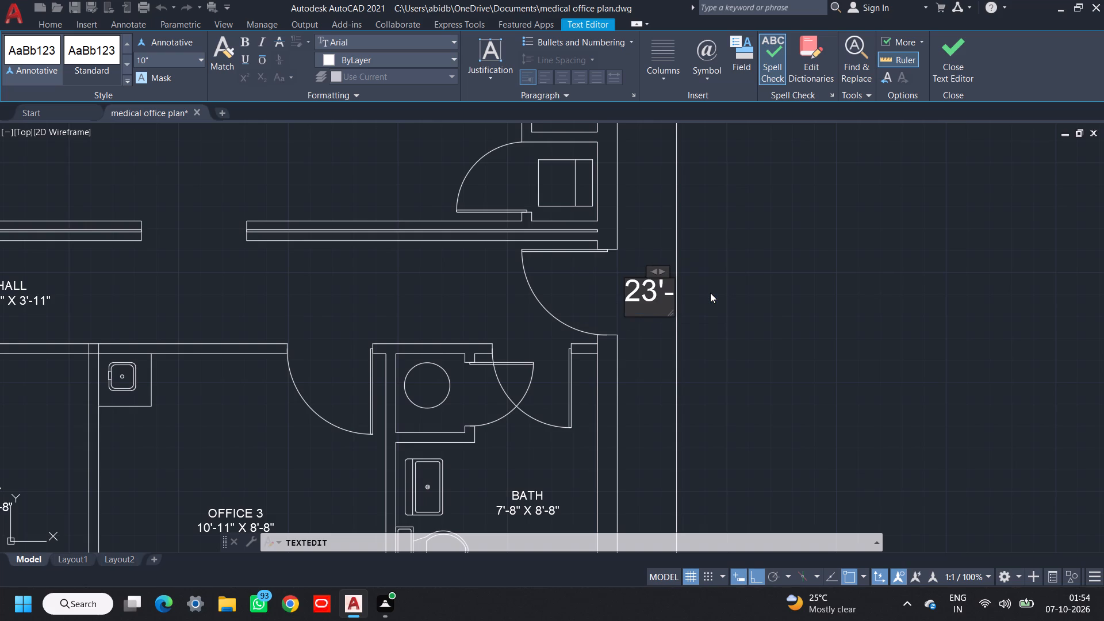
key("space")
key("BackSpace")
key("BackSpace")
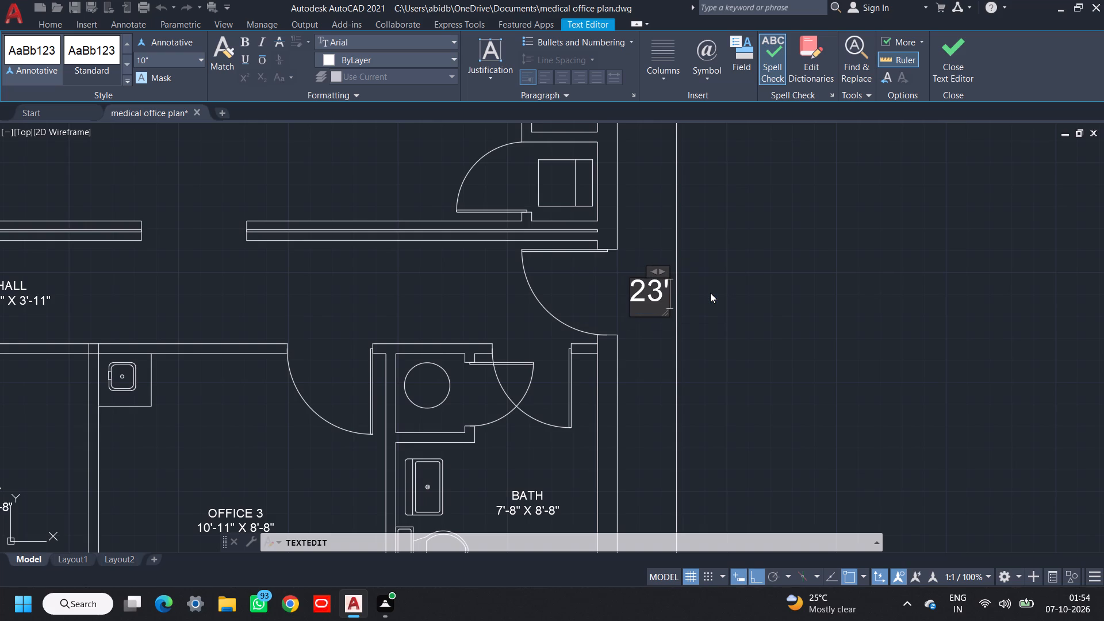
key("minus")
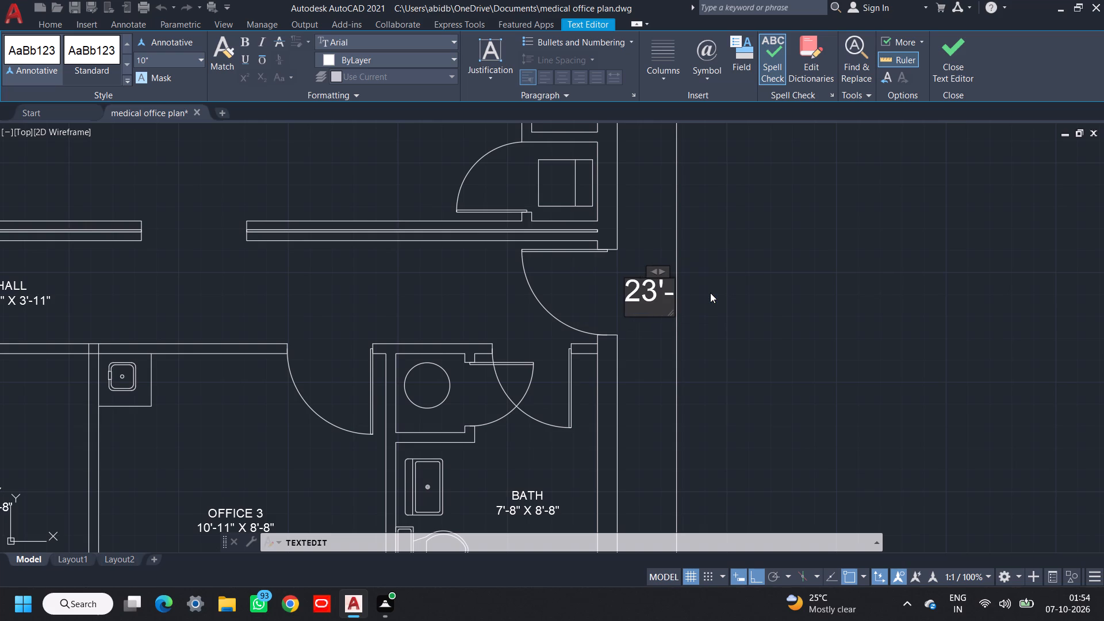
key("7")
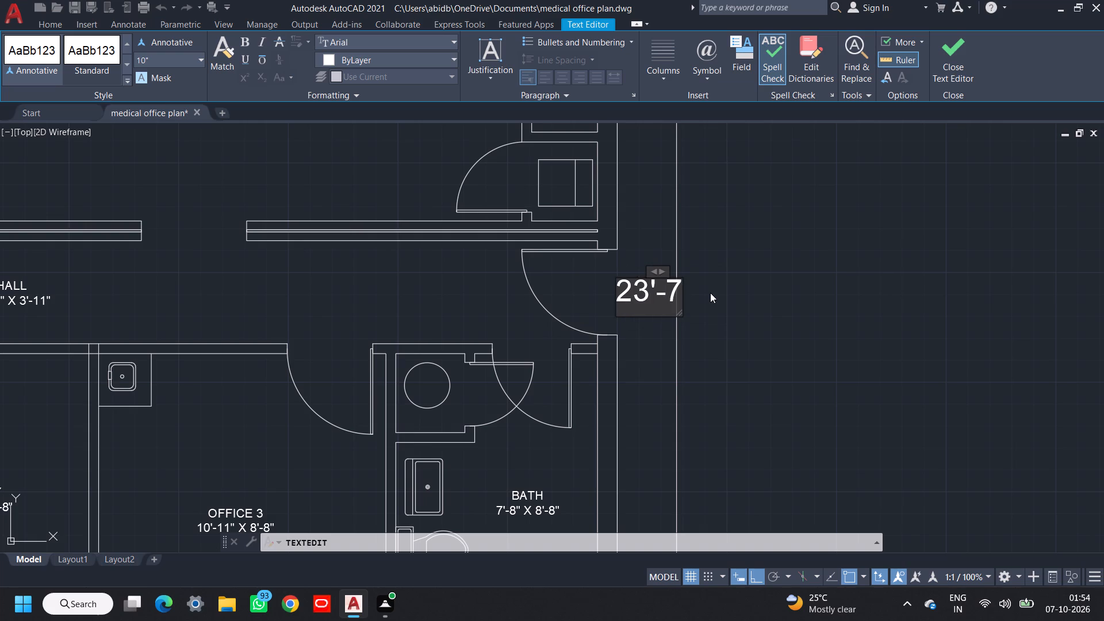
type("1/")
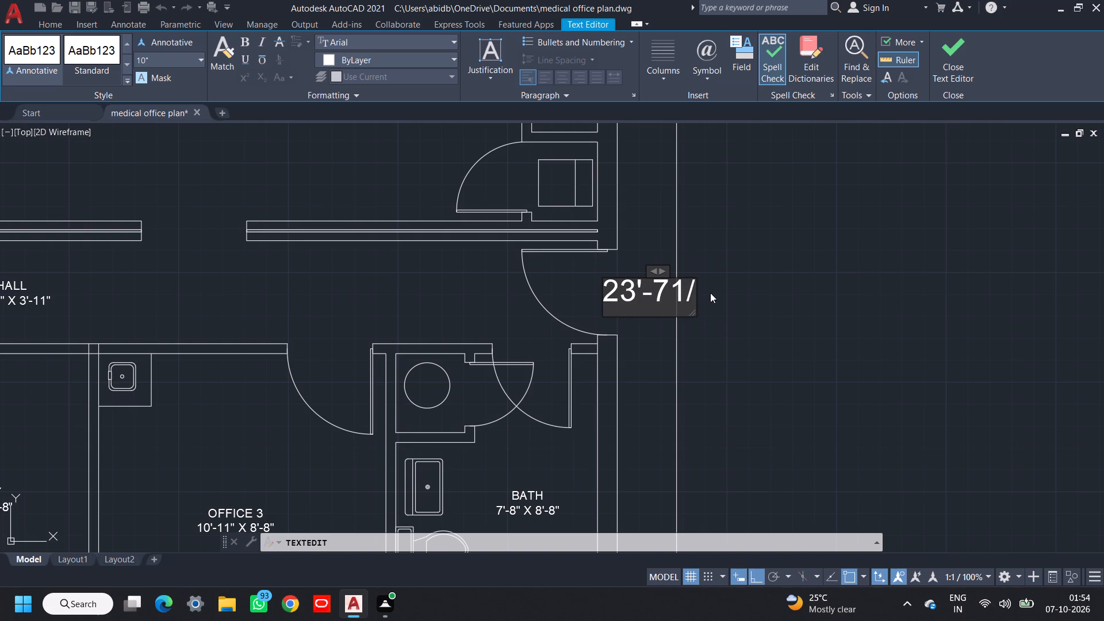
key("2")
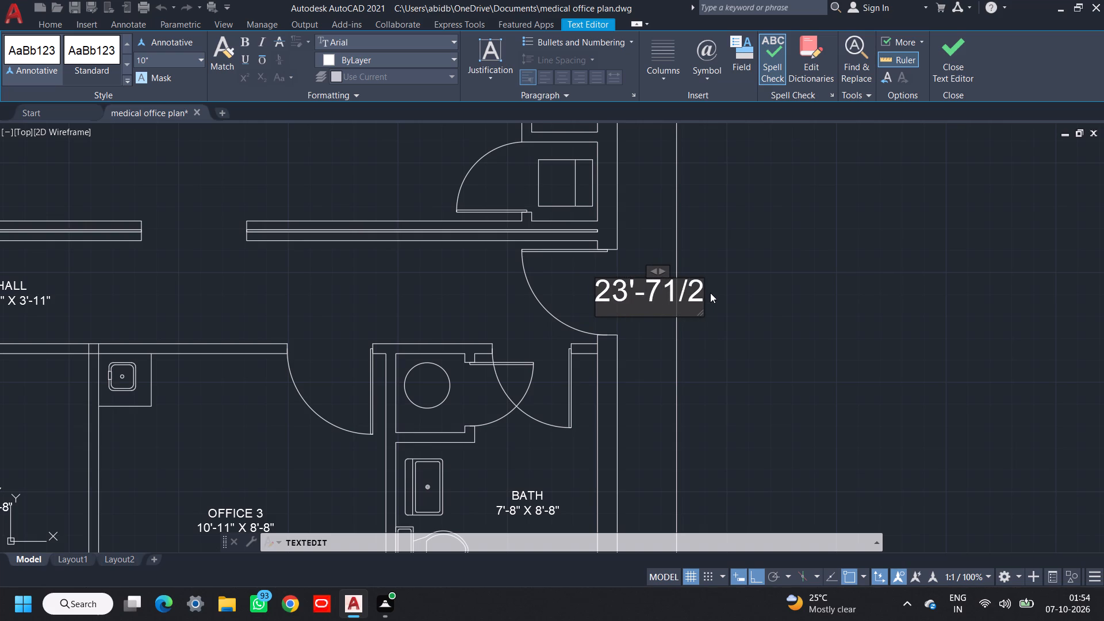
key("shift+quotedbl")
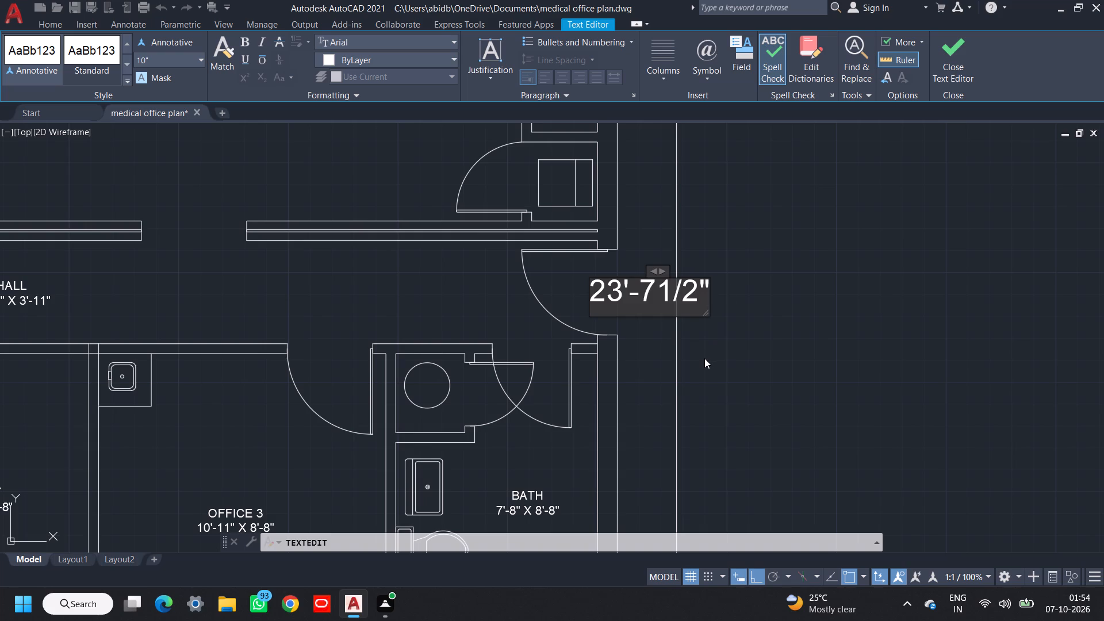
left_click(704, 358)
scroll(704, 358, "down", 3)
middle_click_drag(708, 363, 683, 319)
key("Escape")
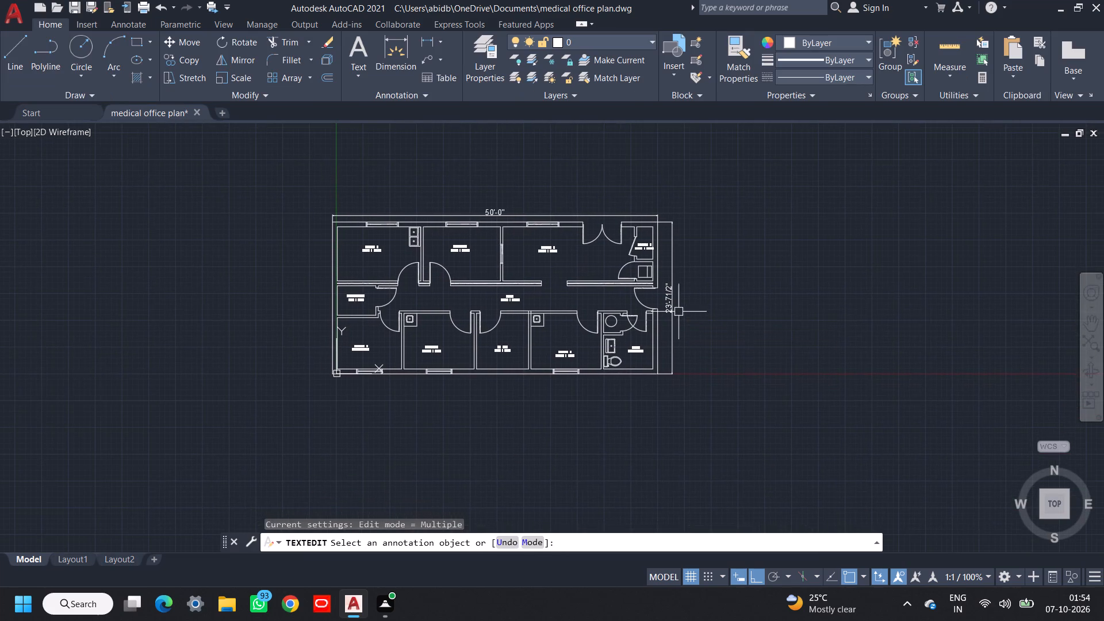
middle_click_drag(476, 389, 502, 390)
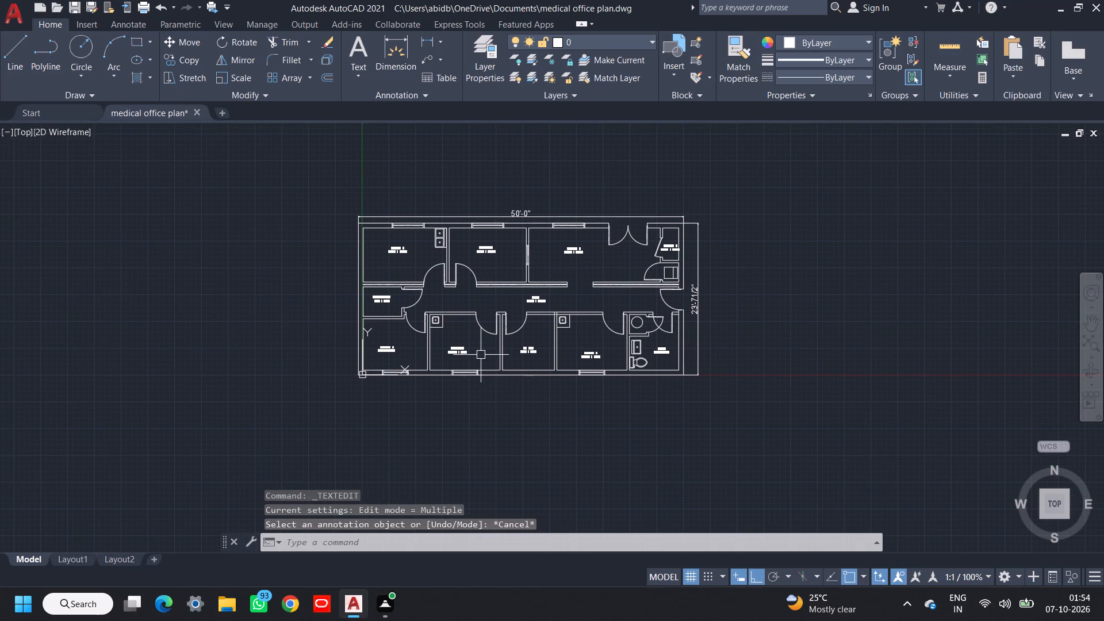
Start a solid hatch in colour 0,0,0 and fill the thin strip inside the wall above the darkroom.
scroll(481, 355, "up", 2)
scroll(482, 352, "down", 1)
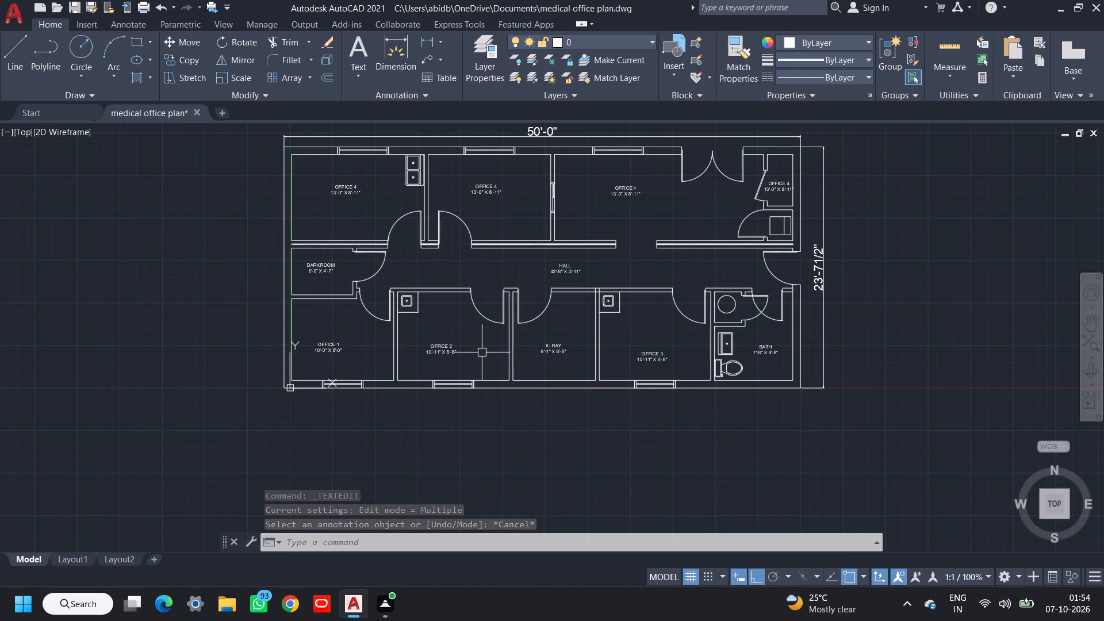
middle_click(415, 297)
type("H")
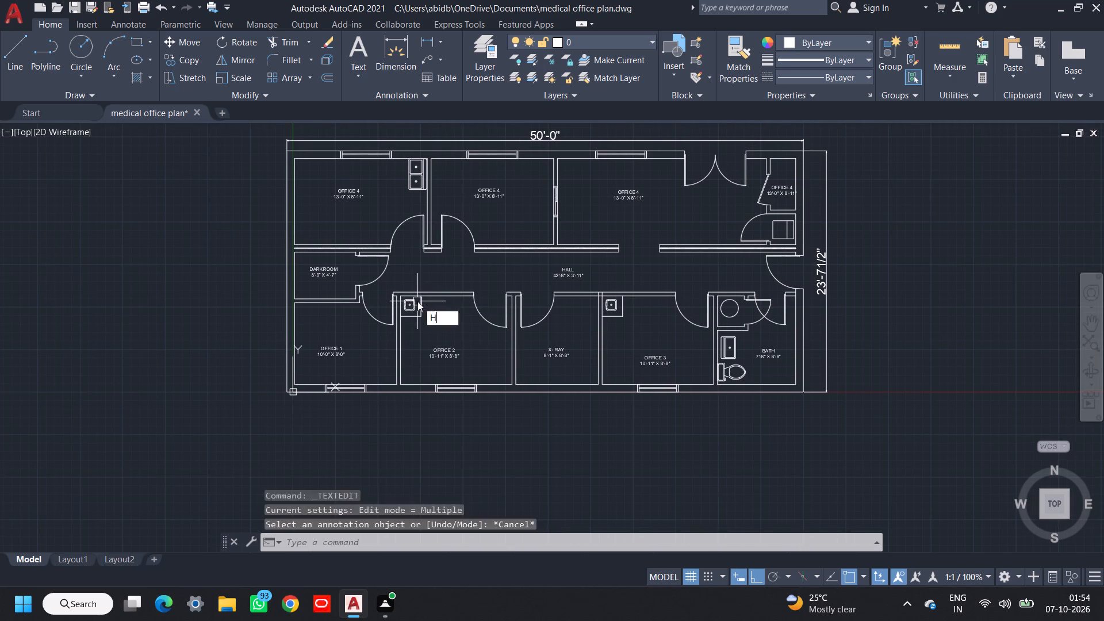
key("space")
left_click(147, 57)
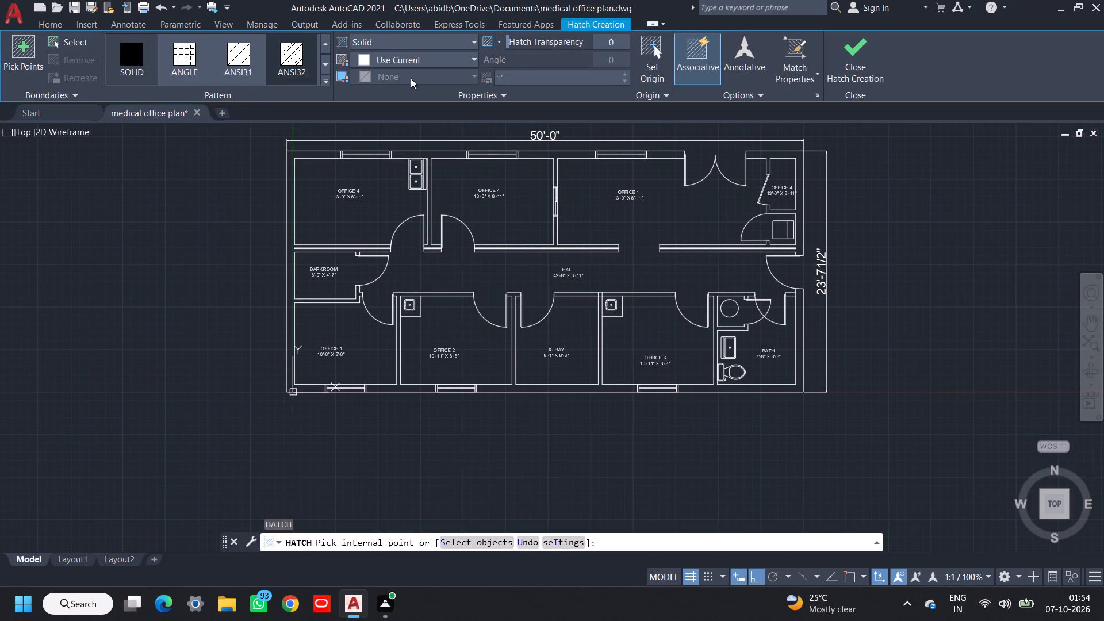
scroll(330, 250, "up", 3)
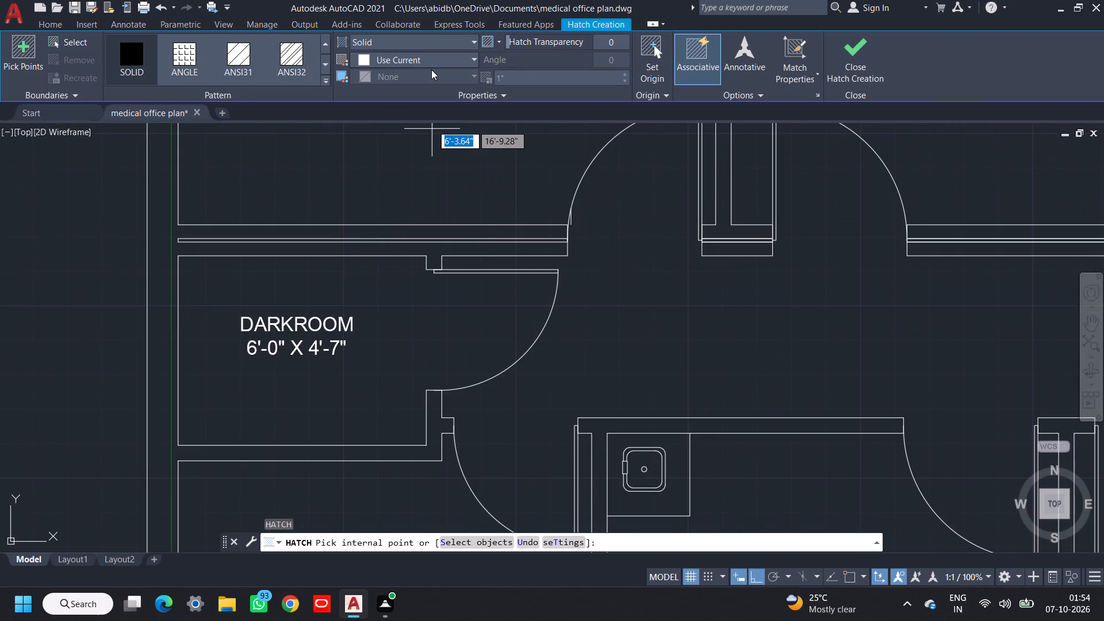
left_click(427, 55)
left_click(362, 137)
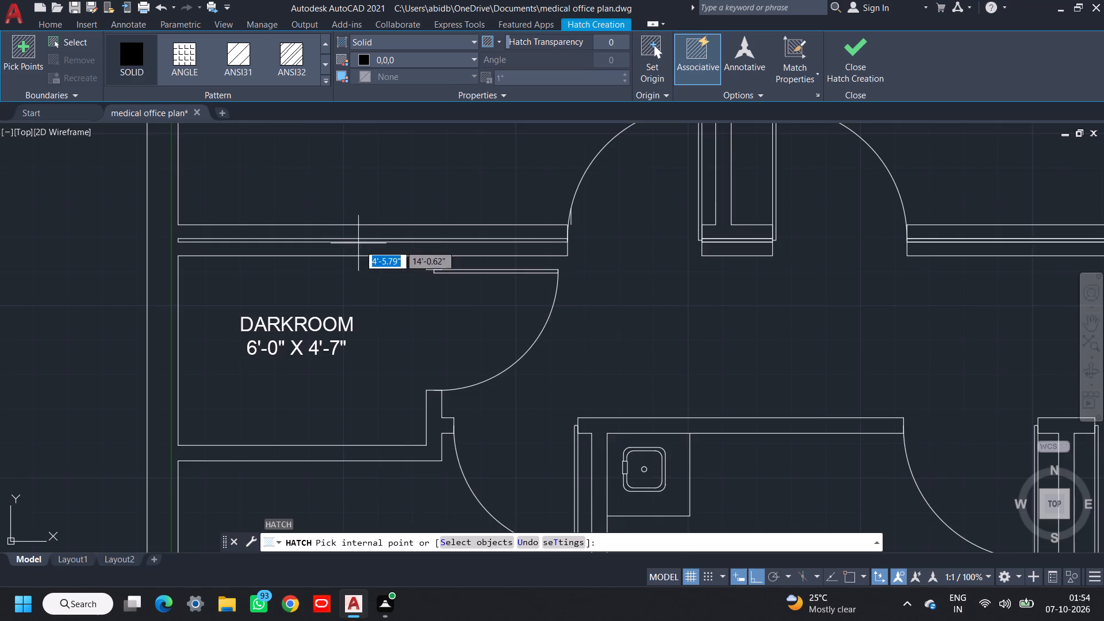
scroll(360, 246, "up", 4)
left_click(367, 221)
Fill the three remaining thin strips in the wall segments along the hall's upper side with the solid hatch.
scroll(424, 222, "down", 4)
middle_click_drag(547, 223, 417, 231)
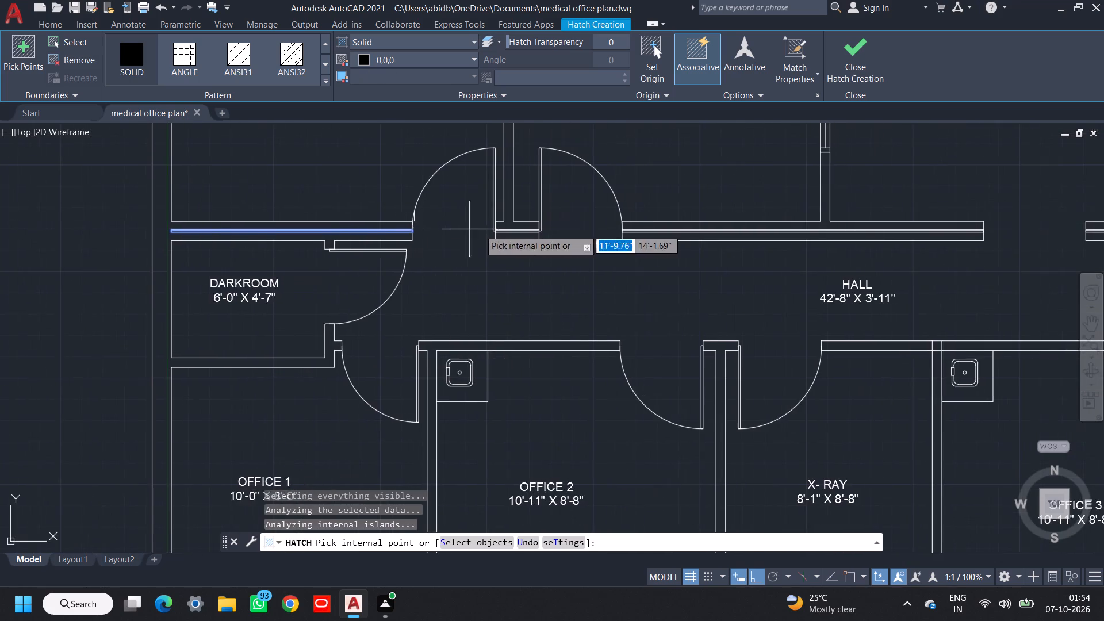
scroll(494, 229, "up", 6)
left_click(515, 259)
scroll(520, 258, "down", 5)
middle_click_drag(659, 255, 430, 256)
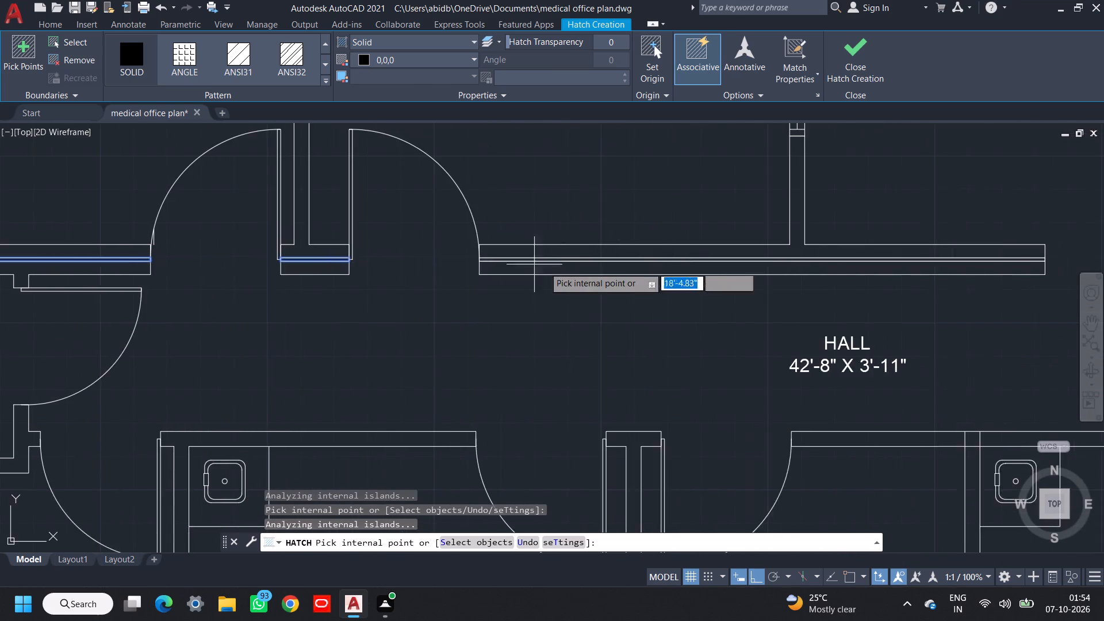
scroll(563, 272, "up", 4)
left_click(538, 191)
scroll(560, 216, "down", 5)
middle_click_drag(696, 236, 340, 298)
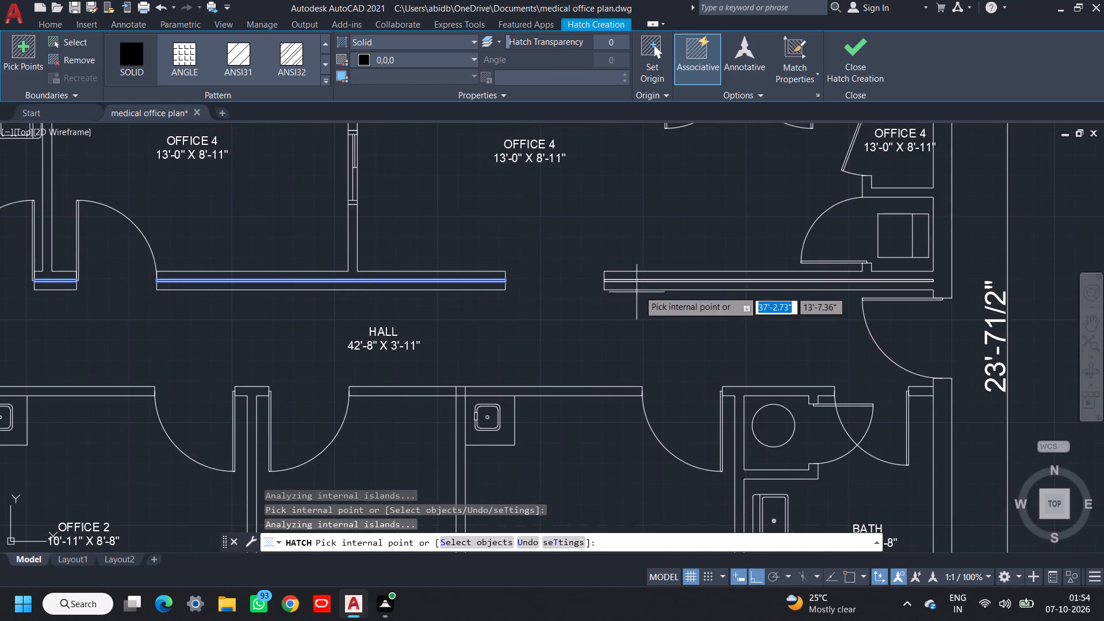
scroll(645, 281, "up", 3)
scroll(593, 278, "up", 3)
left_click(573, 296)
scroll(581, 294, "down", 6)
middle_click_drag(647, 296, 561, 260)
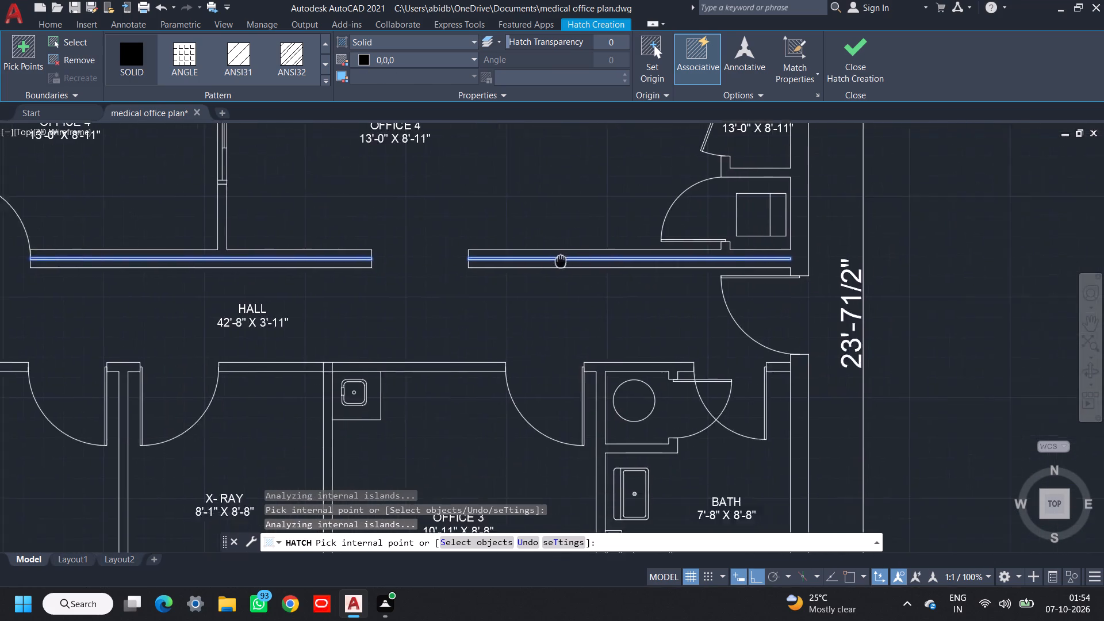
middle_click_drag(561, 260, 596, 193)
middle_click_drag(603, 270, 611, 212)
scroll(615, 211, "down", 1)
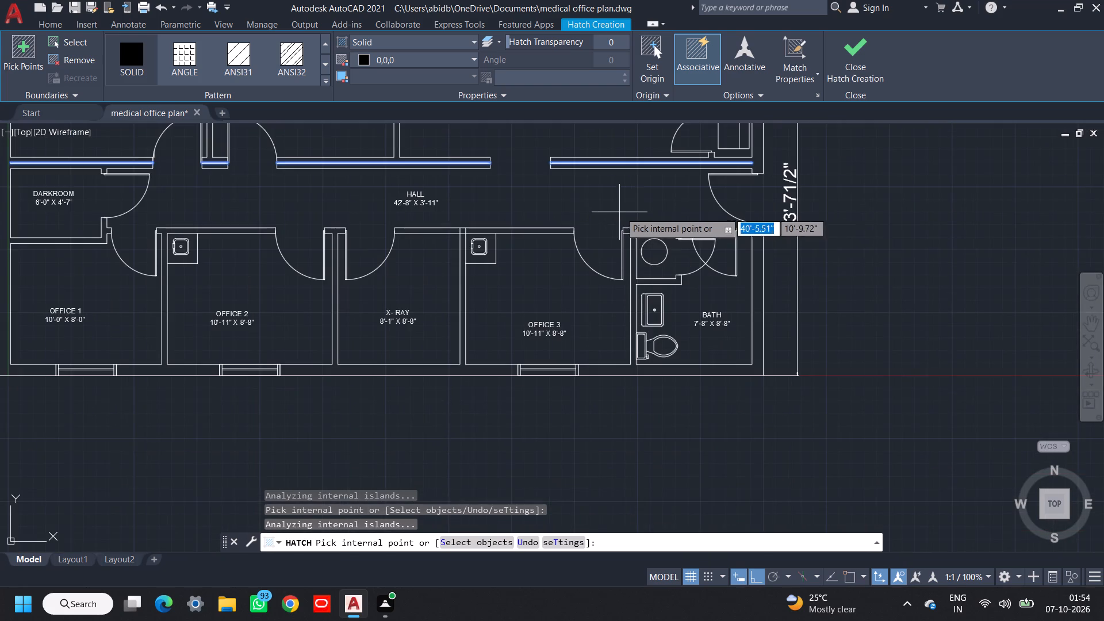
middle_click_drag(693, 224, 650, 270)
key("Escape")
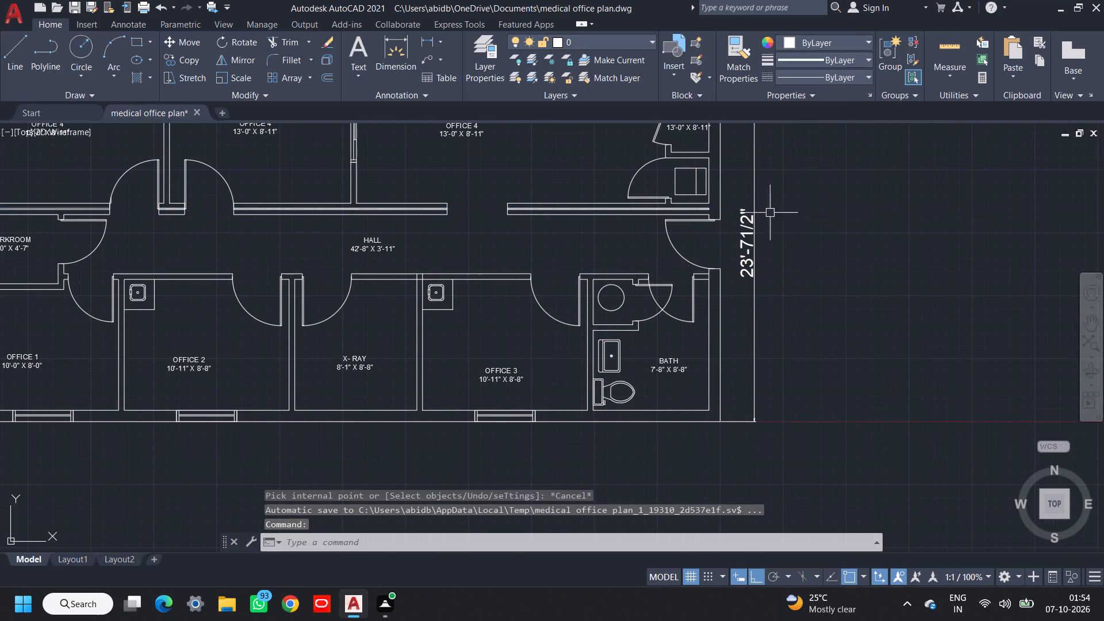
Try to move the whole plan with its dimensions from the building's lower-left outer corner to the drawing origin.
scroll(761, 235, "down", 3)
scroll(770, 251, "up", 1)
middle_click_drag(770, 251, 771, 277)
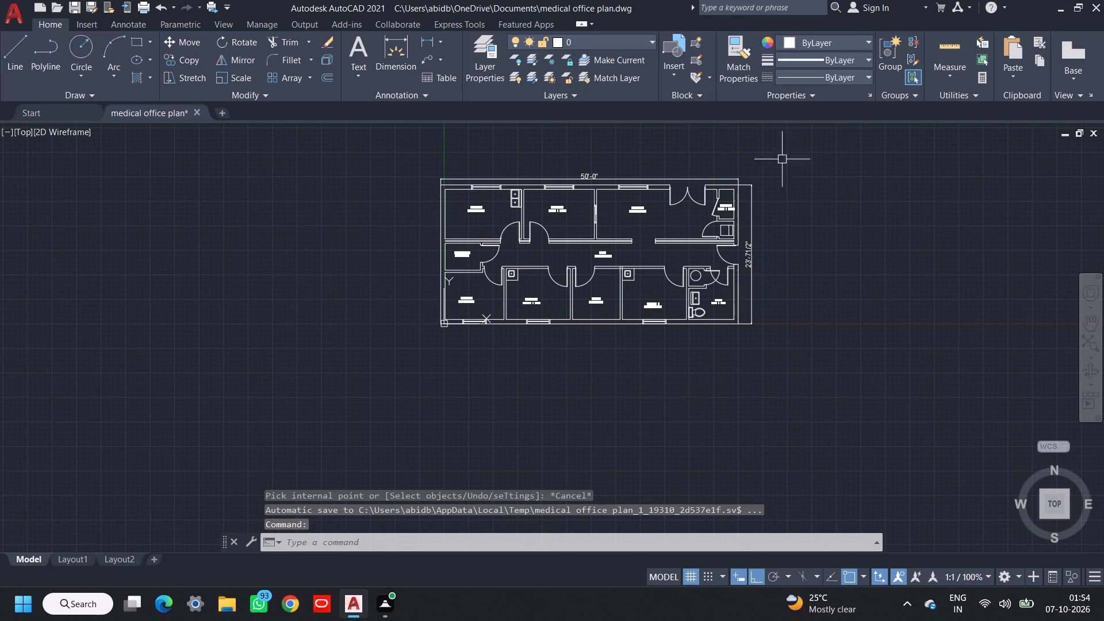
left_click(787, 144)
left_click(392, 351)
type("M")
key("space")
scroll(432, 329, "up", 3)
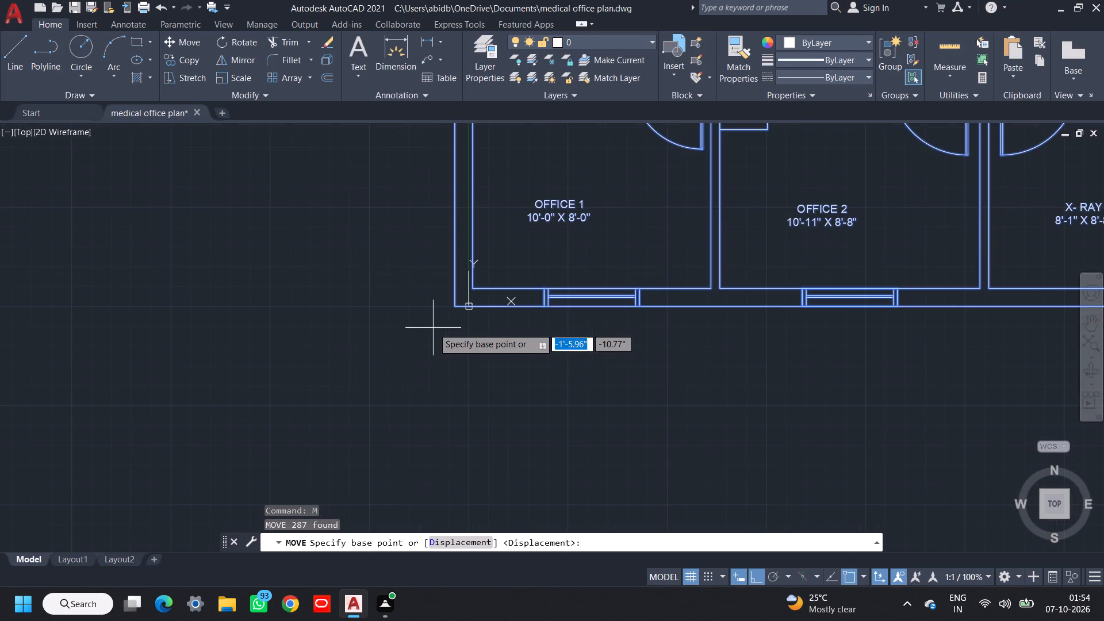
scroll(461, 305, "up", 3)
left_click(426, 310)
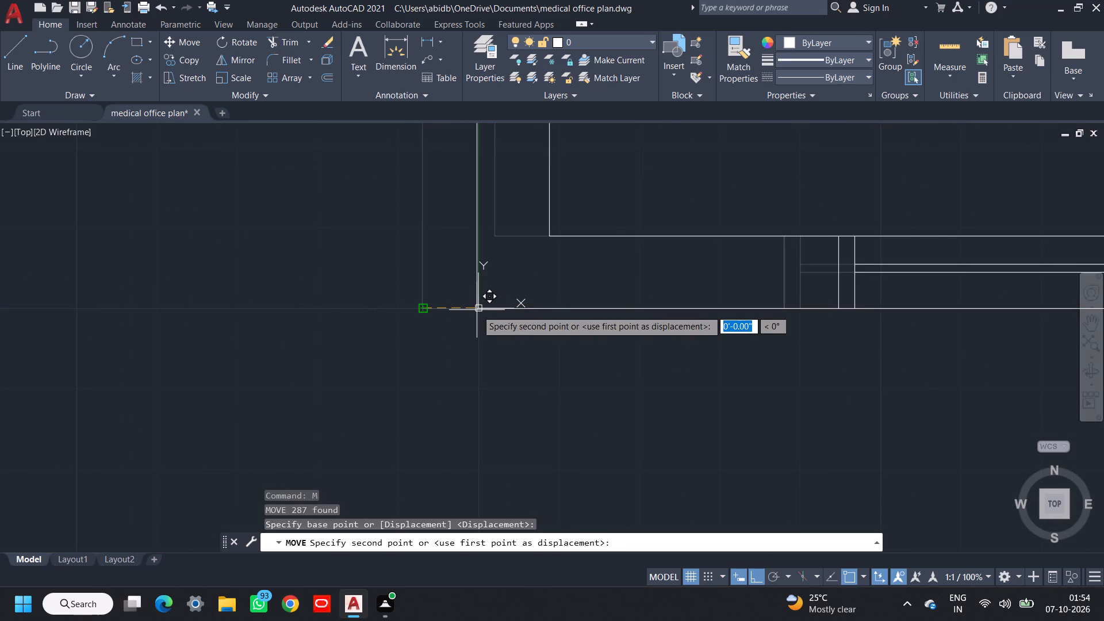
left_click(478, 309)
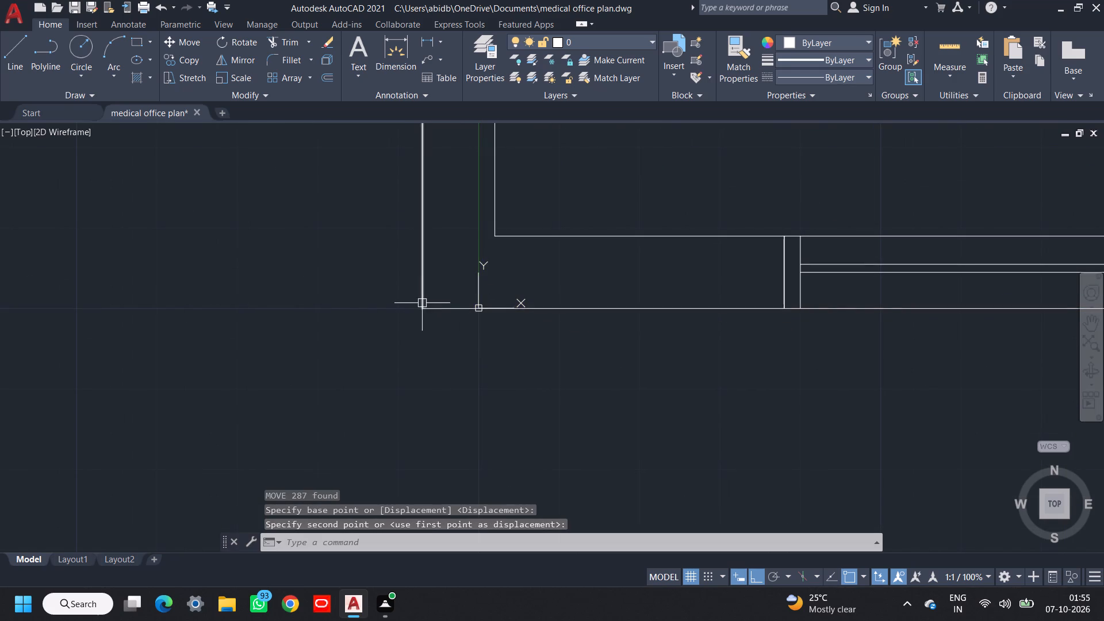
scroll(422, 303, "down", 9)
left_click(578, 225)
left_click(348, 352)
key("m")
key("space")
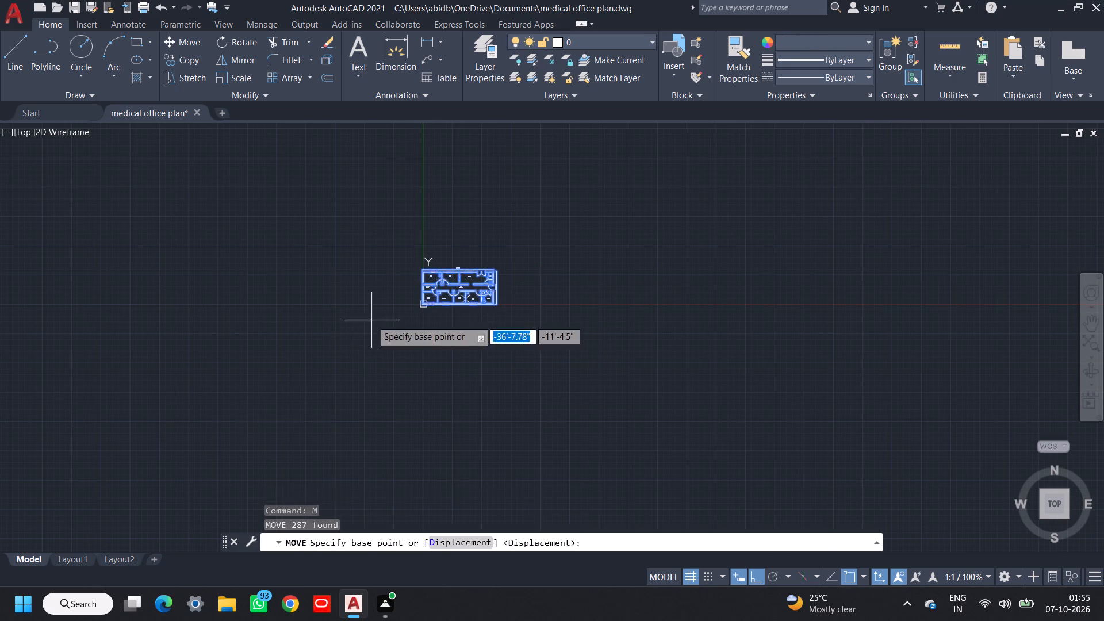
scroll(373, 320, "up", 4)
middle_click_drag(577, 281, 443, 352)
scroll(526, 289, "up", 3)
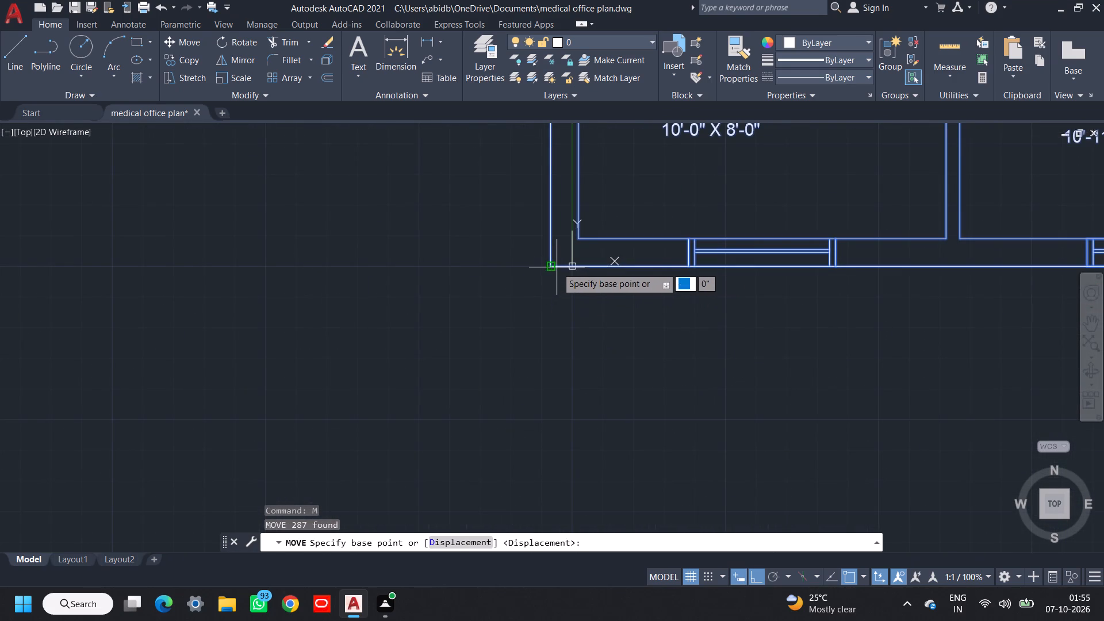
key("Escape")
Draw a vertical reference line from 0,0 straight down below the building's lower wall.
key("l")
key("space")
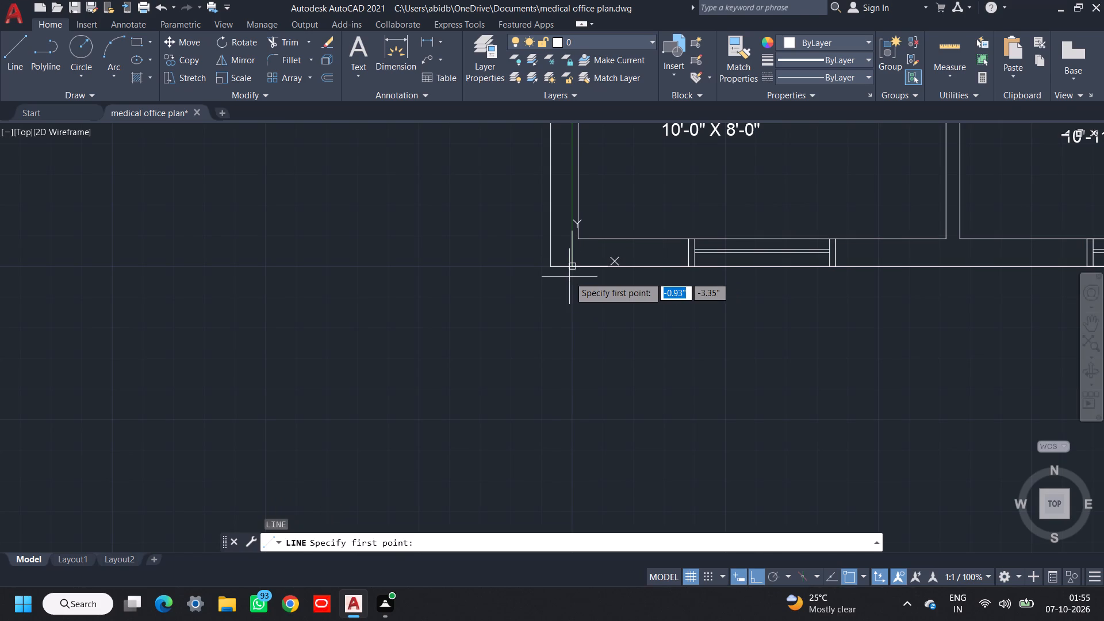
type("0,0")
key("Return")
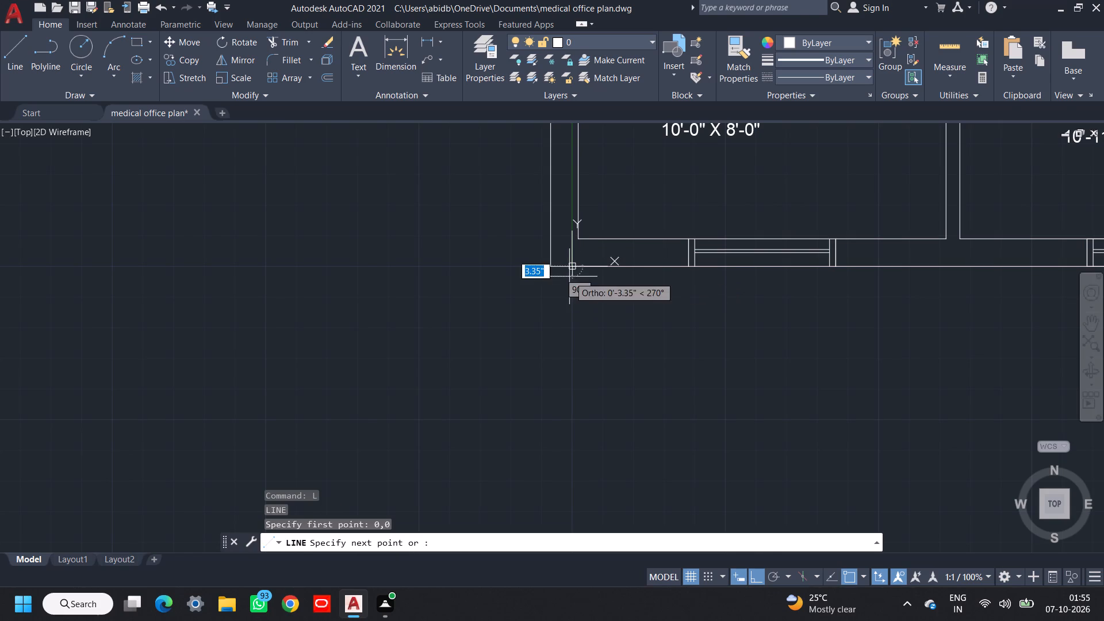
left_click(584, 377)
key("Escape")
scroll(583, 375, "down", 4)
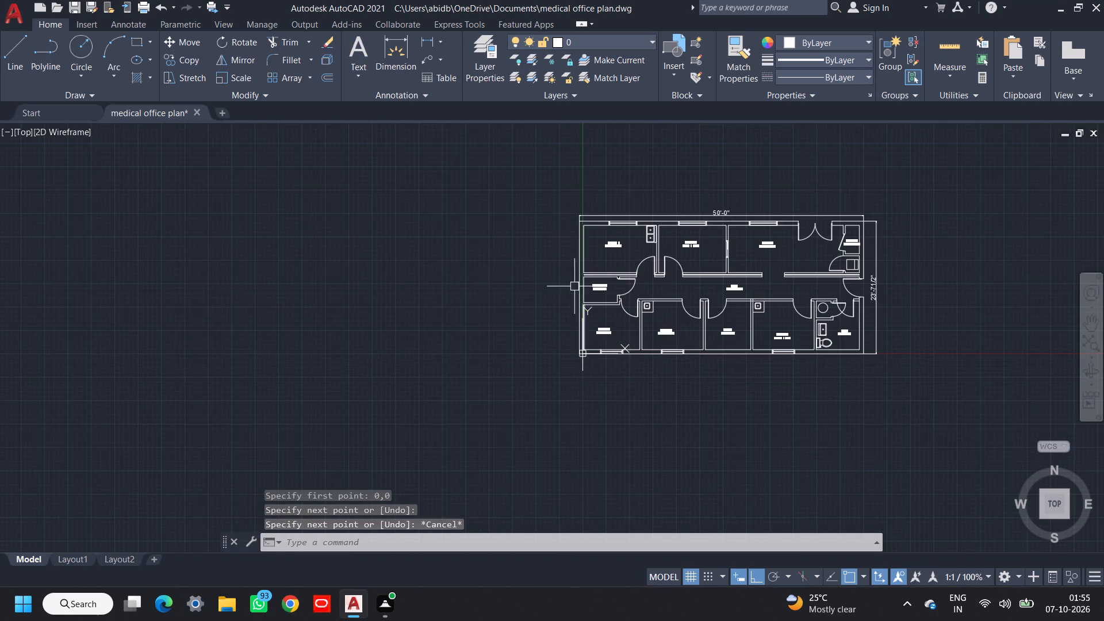
Move the whole plan, excluding the reference line, so the building's lower-left outer corner lands on the line's start at the origin.
left_click(998, 175)
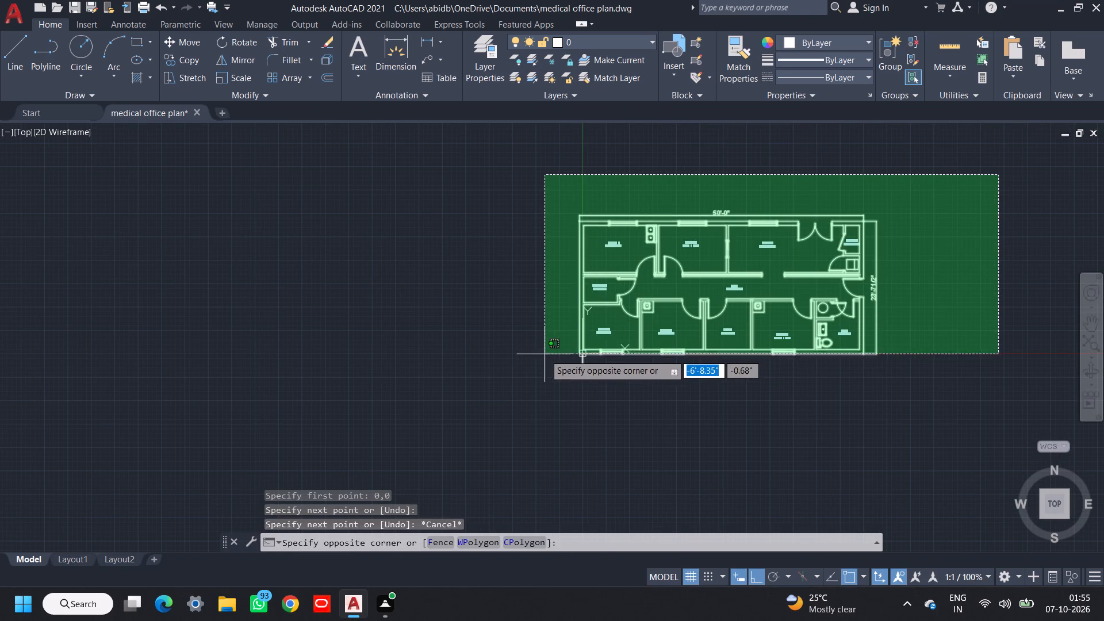
left_click(543, 359)
scroll(586, 369, "up", 3)
left_click(582, 350, "shift")
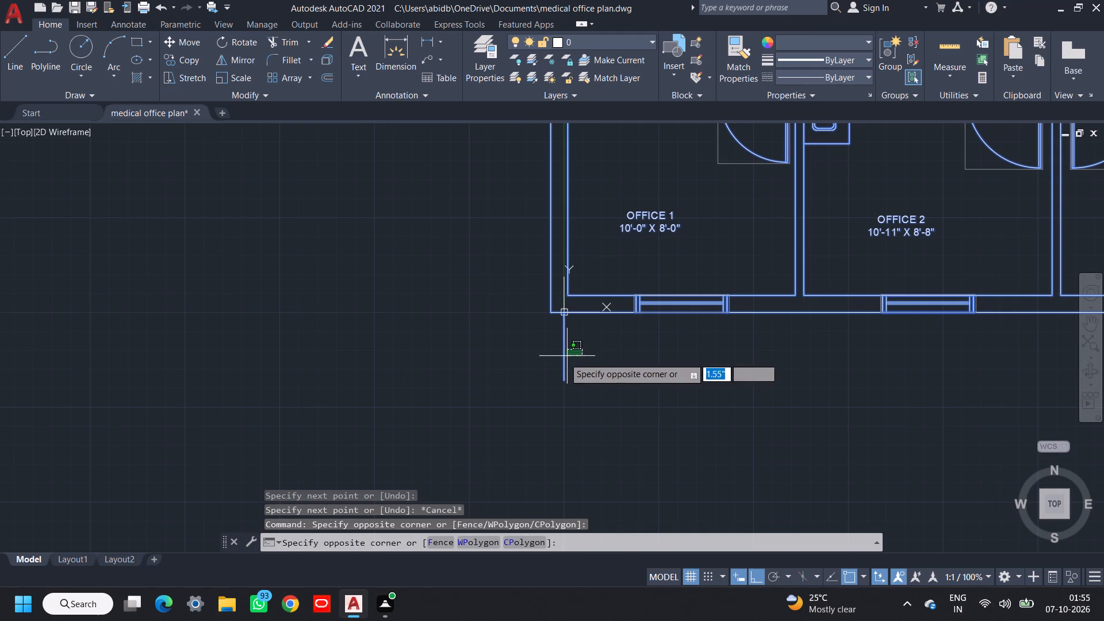
left_click(546, 373, "shift")
key("m")
key("space")
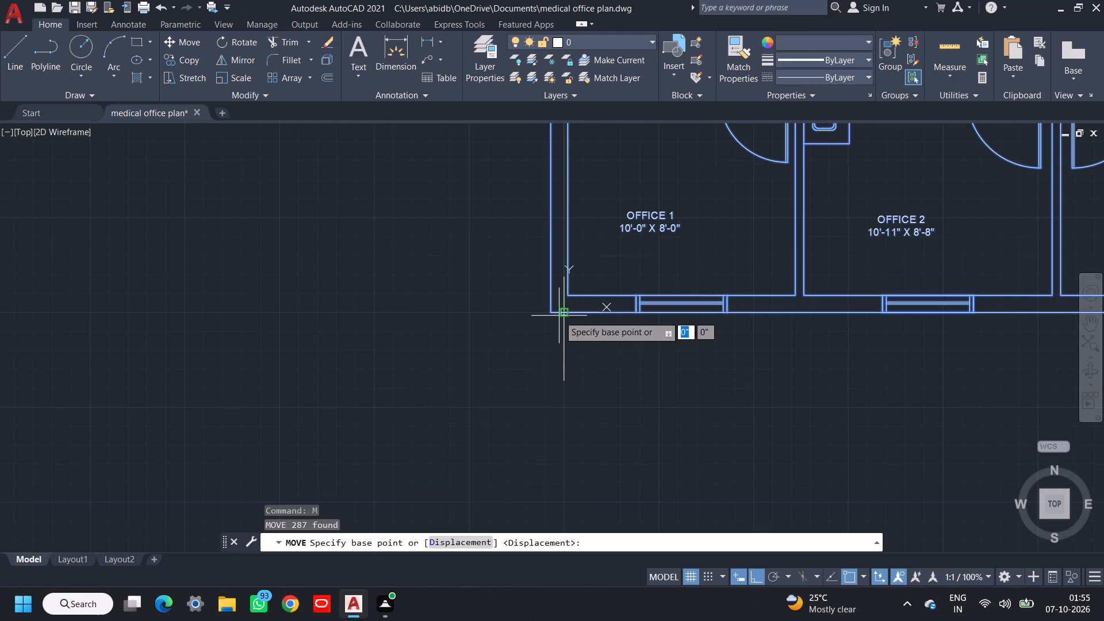
scroll(558, 316, "up", 2)
left_click(538, 308)
left_click(568, 307)
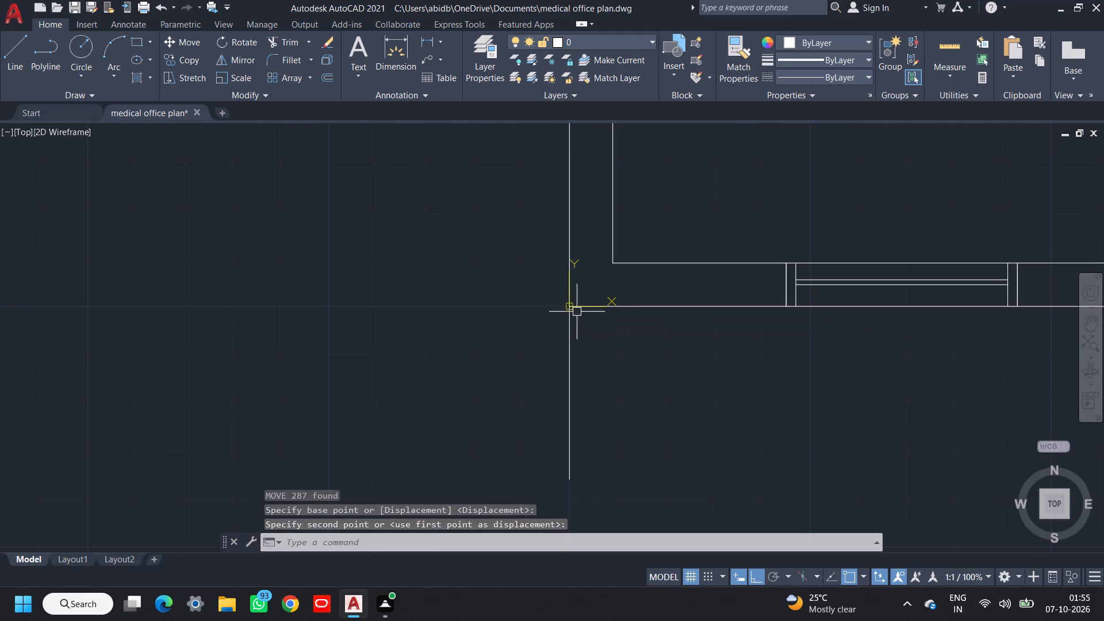
Delete the vertical reference line below the building's lower-left corner.
scroll(604, 331, "down", 2)
left_click_drag(624, 351, 618, 358)
left_click(563, 384)
key("Delete")
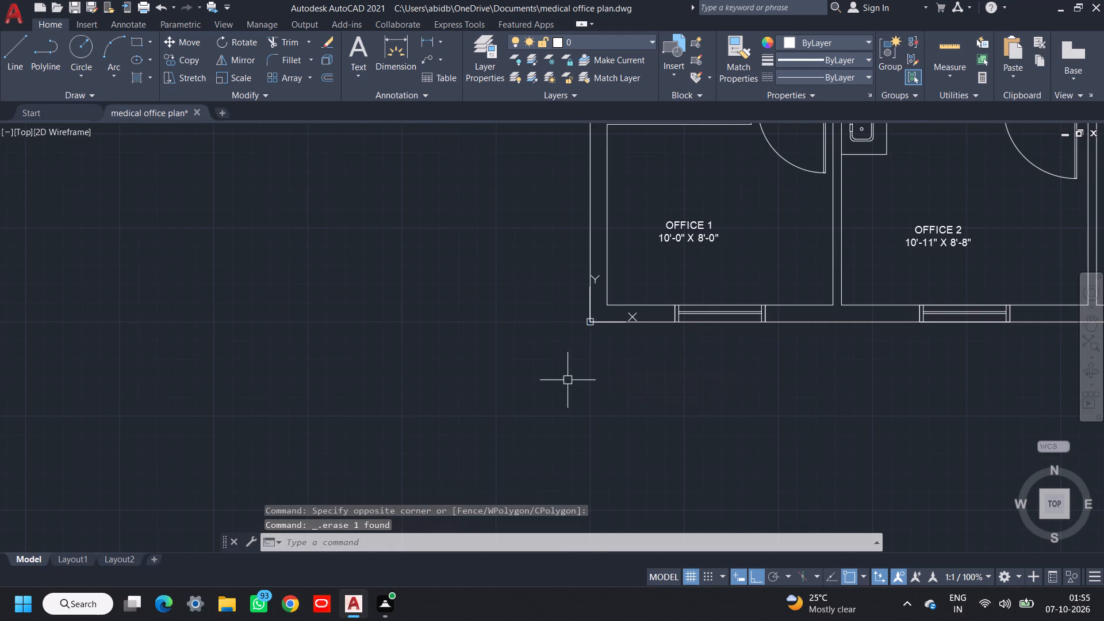
Replace the label of the upper middle room, between OFFICE 4 and the large room, with RECEPTION and 12'-0" X 8'-11" on two lines.
scroll(568, 379, "down", 5)
middle_click_drag(708, 356, 674, 317)
scroll(651, 317, "up", 2)
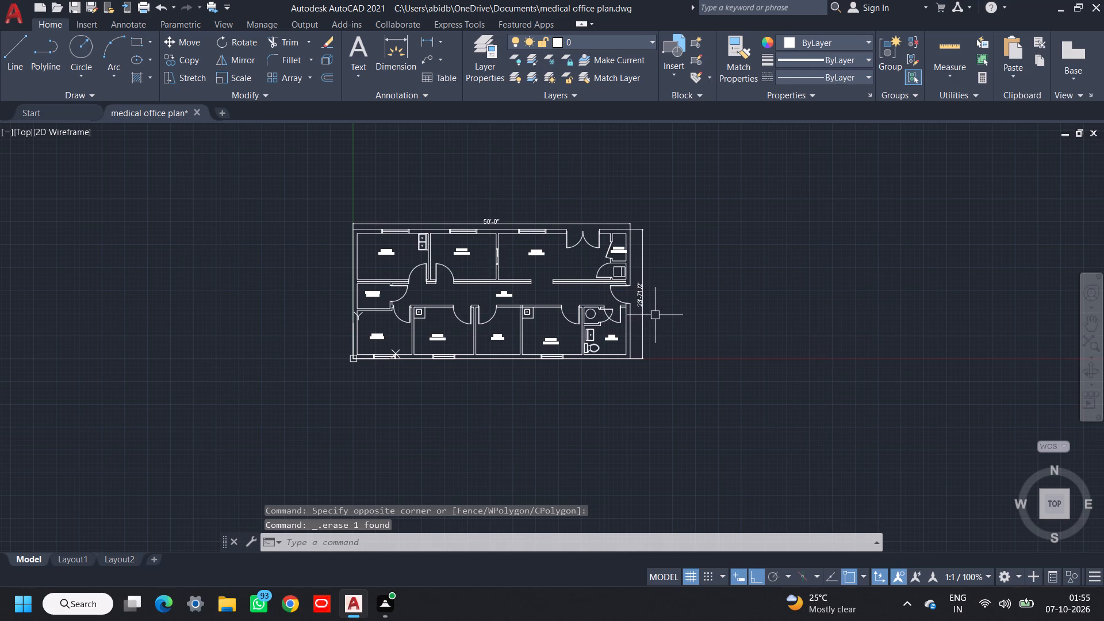
scroll(614, 296, "up", 2)
scroll(611, 285, "down", 1)
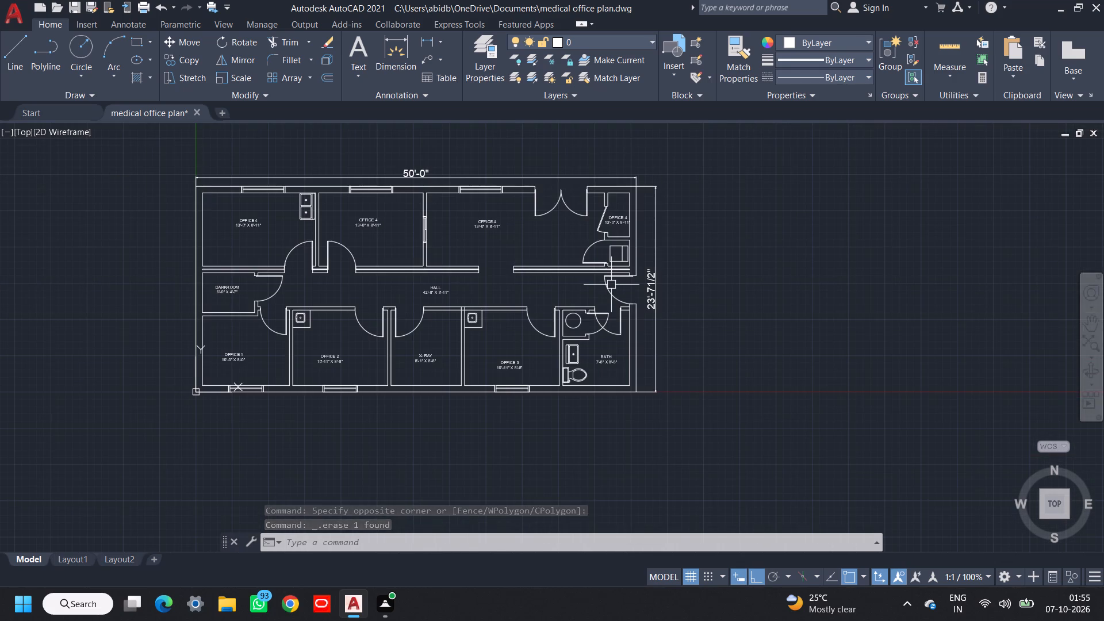
scroll(497, 244, "up", 1)
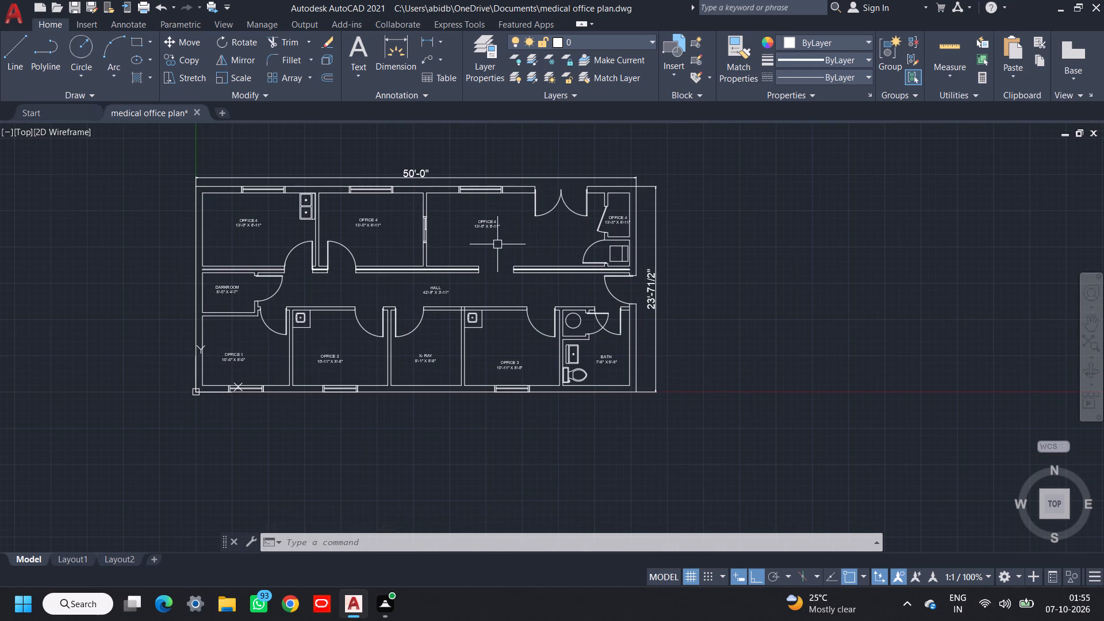
middle_click_drag(496, 243, 699, 213)
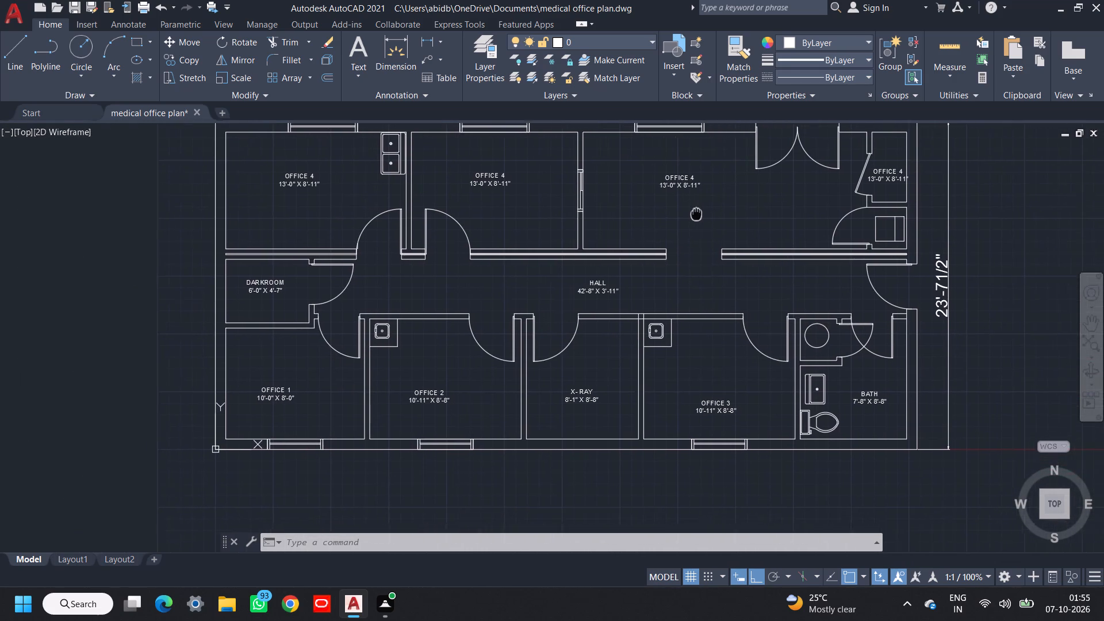
middle_click_drag(699, 213, 757, 246)
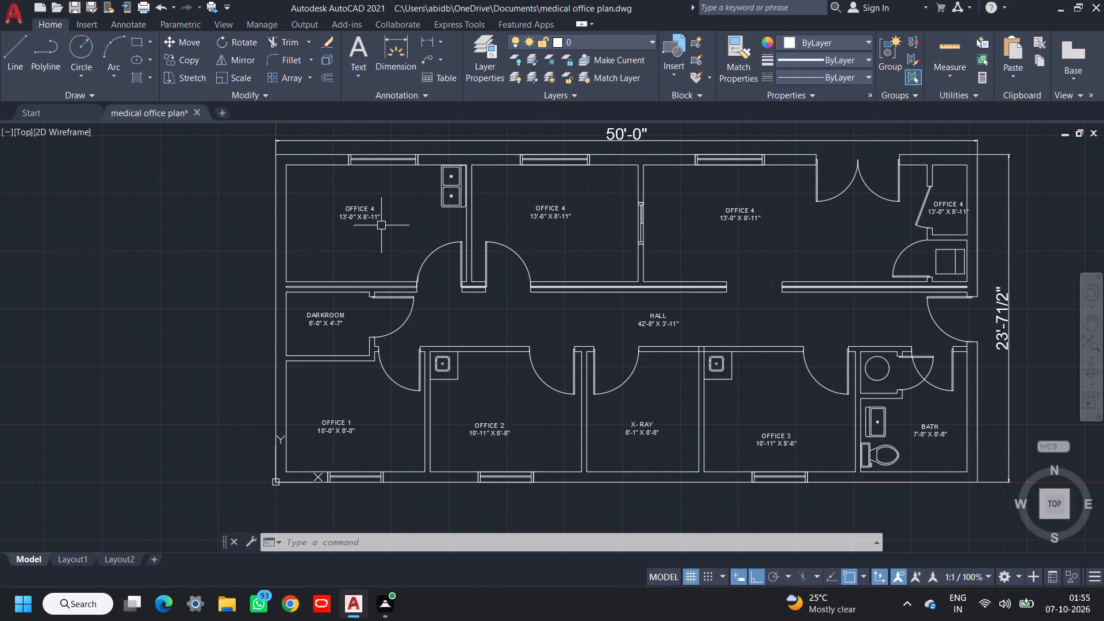
double_click(546, 215)
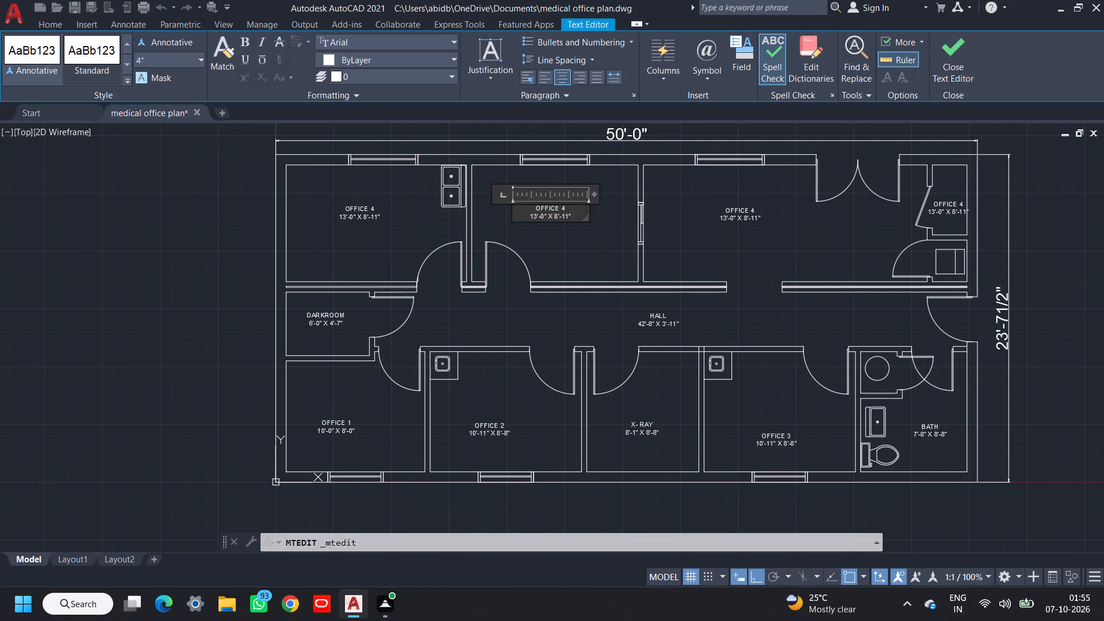
left_click_drag(578, 218, 534, 199)
type("RECD")
key("BackSpace")
type("EPTION")
key("Return")
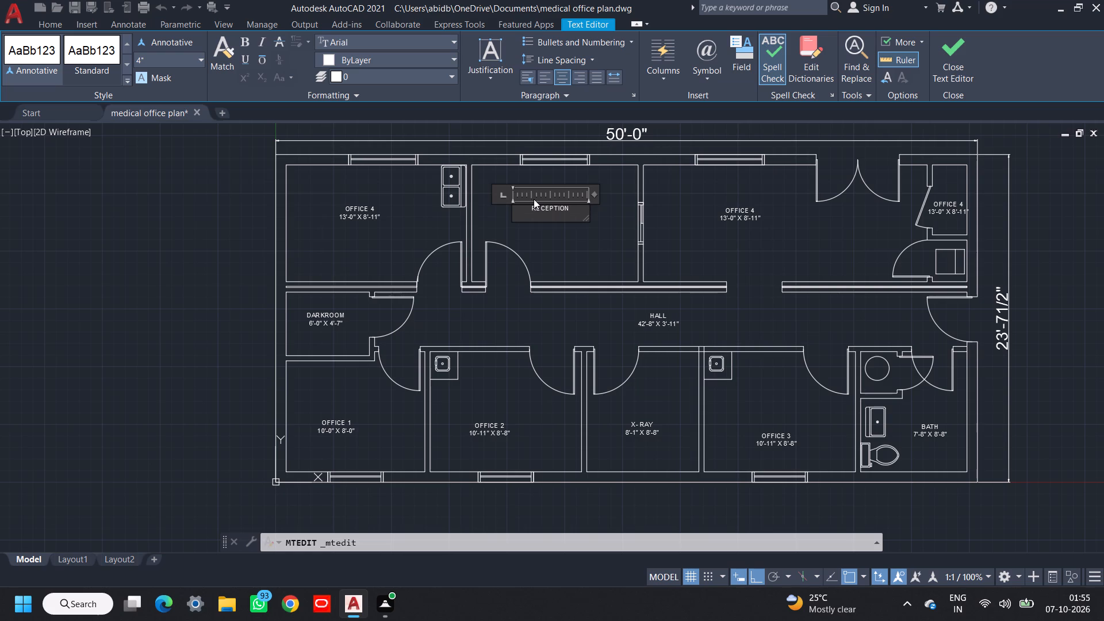
type("12'-0\"")
key("space")
type("X")
key("space")
type("8'")
key("minus")
key("1")
type("1\"")
left_click(543, 255)
Replace the OFFICE 4 label in the large room with the double entrance door with WAITING ROOM and 20'-5" X 8'-11" on two lines.
middle_click_drag(684, 224, 536, 257)
scroll(536, 257, "up", 1)
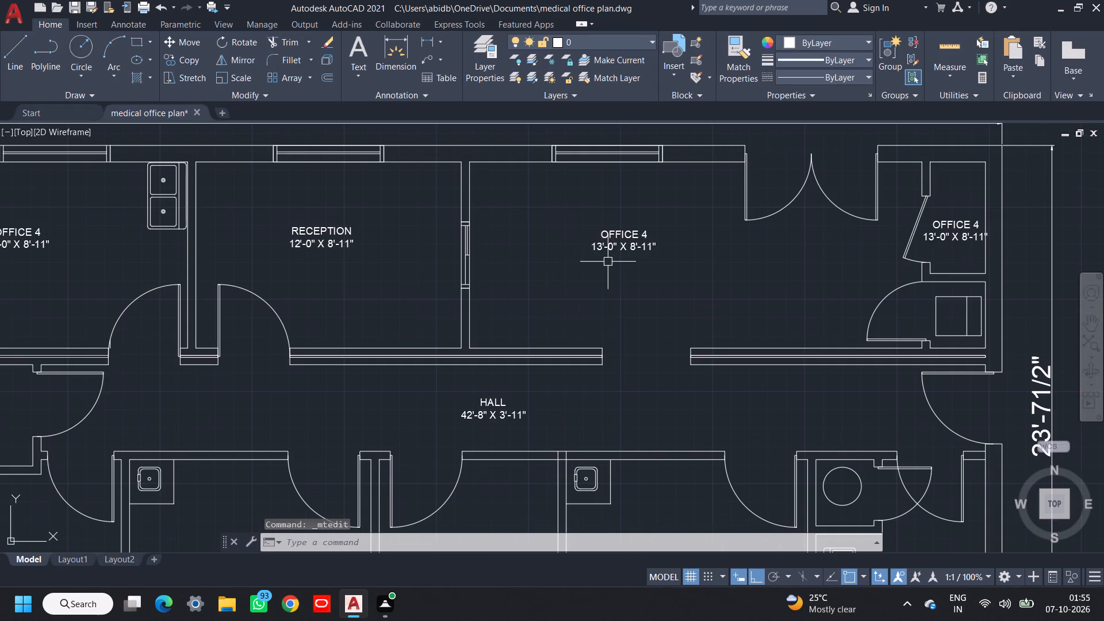
double_click(625, 244)
left_click_drag(664, 248, 559, 219)
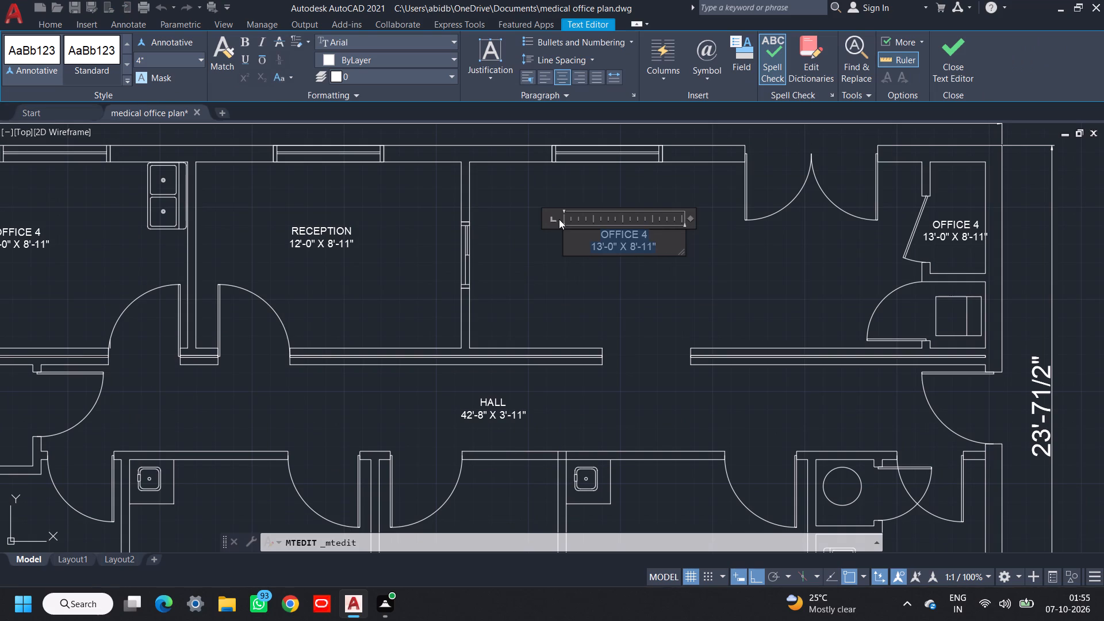
type("WA")
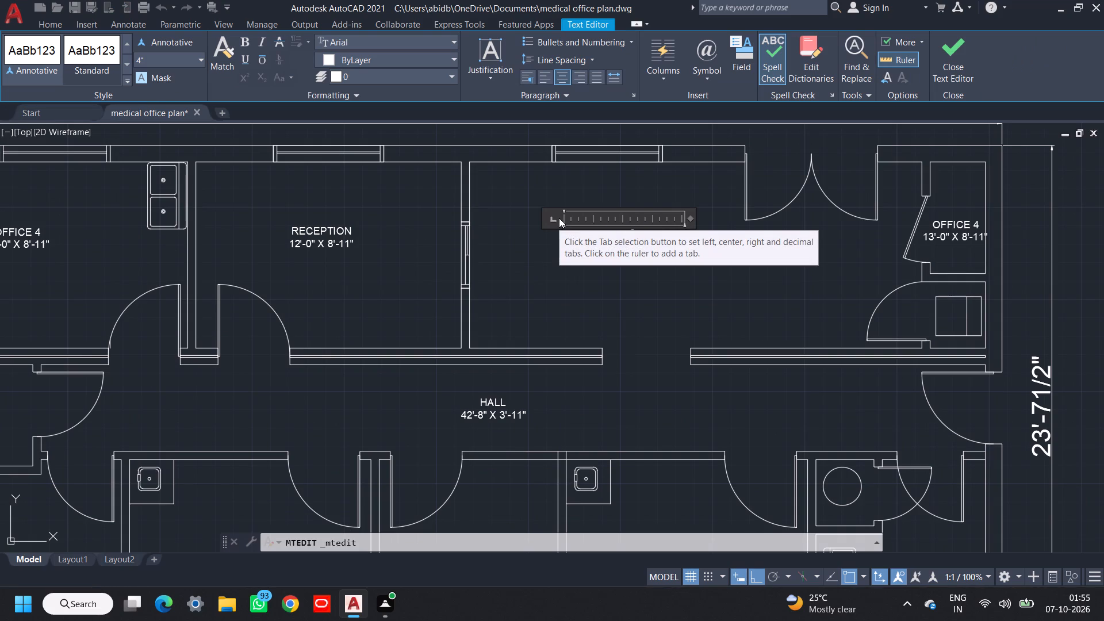
type("ITIM")
key("BackSpace")
type("NG ROOM")
key("Return")
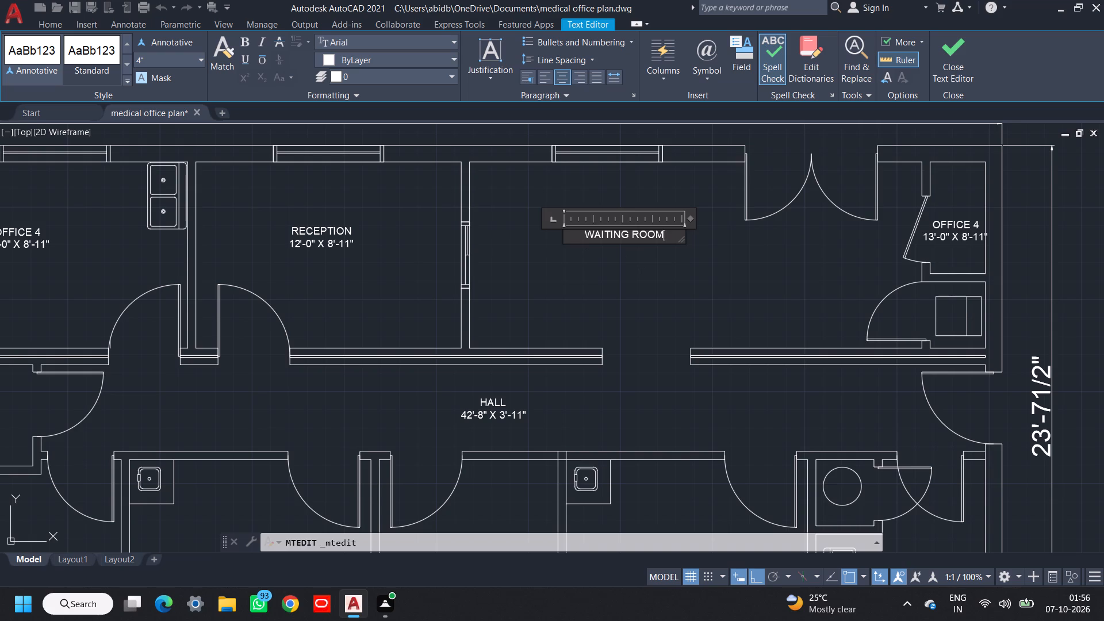
type("20'")
key("minus")
type("5\"")
key("space")
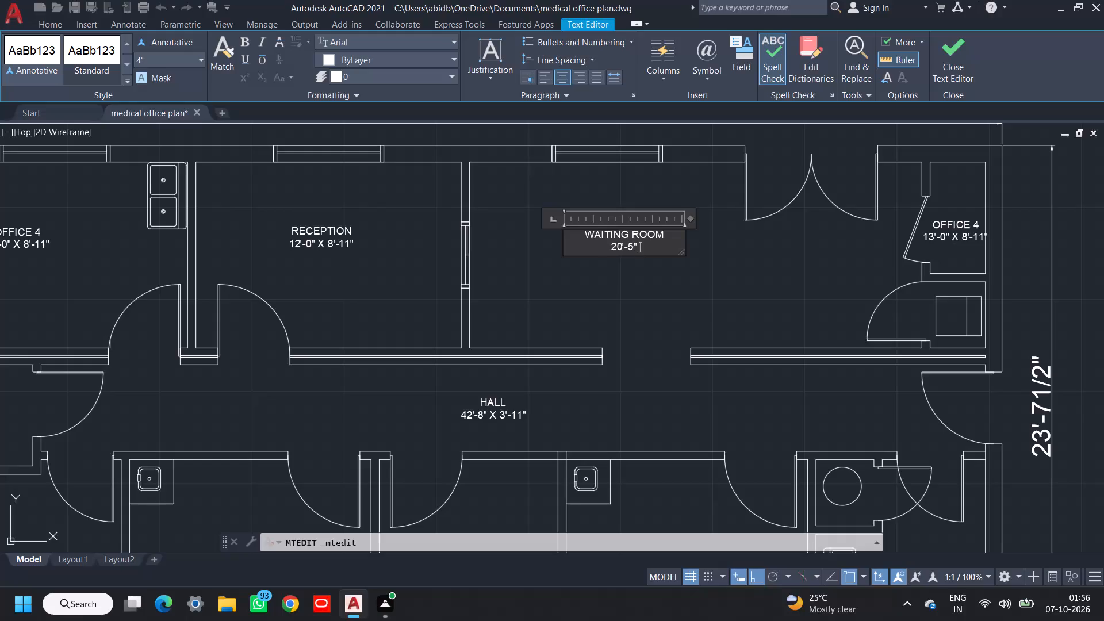
type("X")
key("space")
key("6")
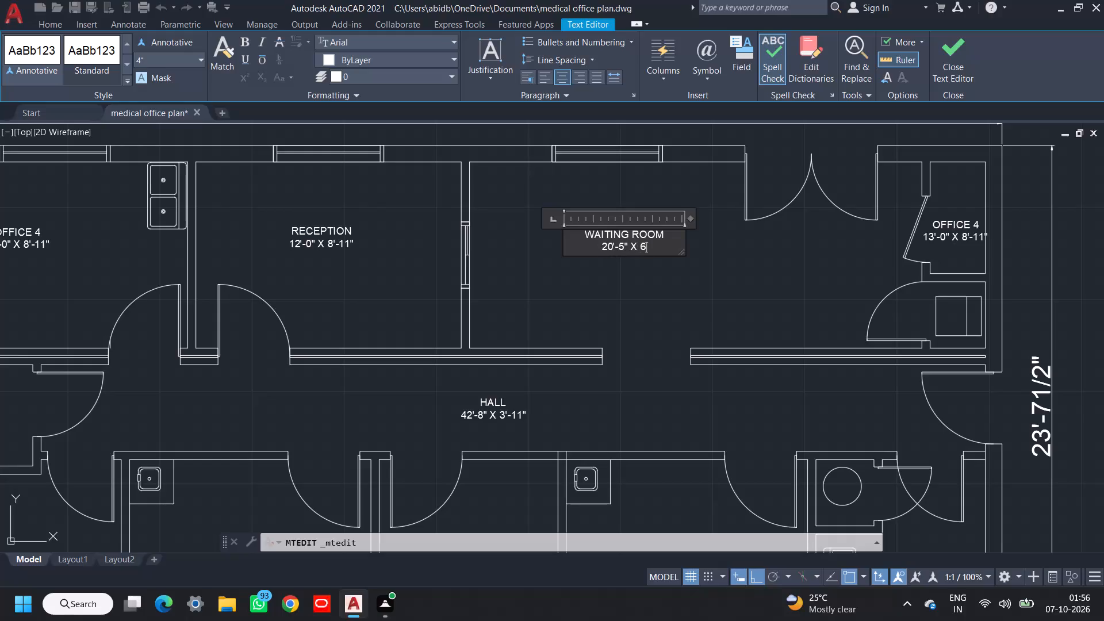
key("BackSpace")
type("8'")
type("-11\"")
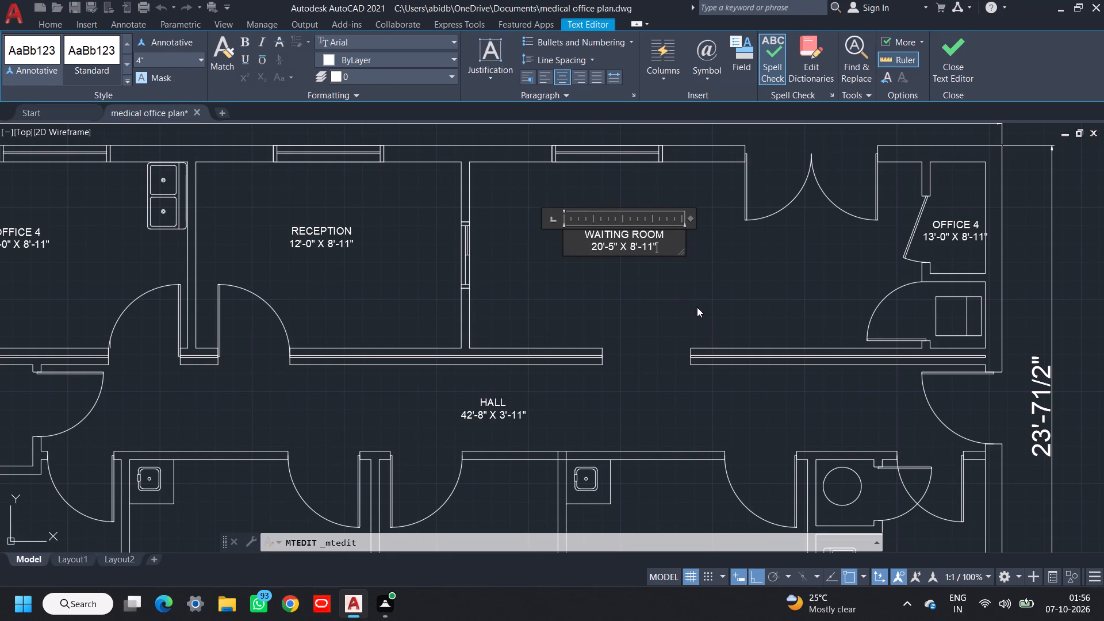
left_click(694, 301)
Replace the OFFICE 4 label in the small room at the plan's upper-right corner with STORAGE and 2'6" X 5'4" on two lines.
middle_click_drag(769, 267, 635, 287)
double_click(819, 258)
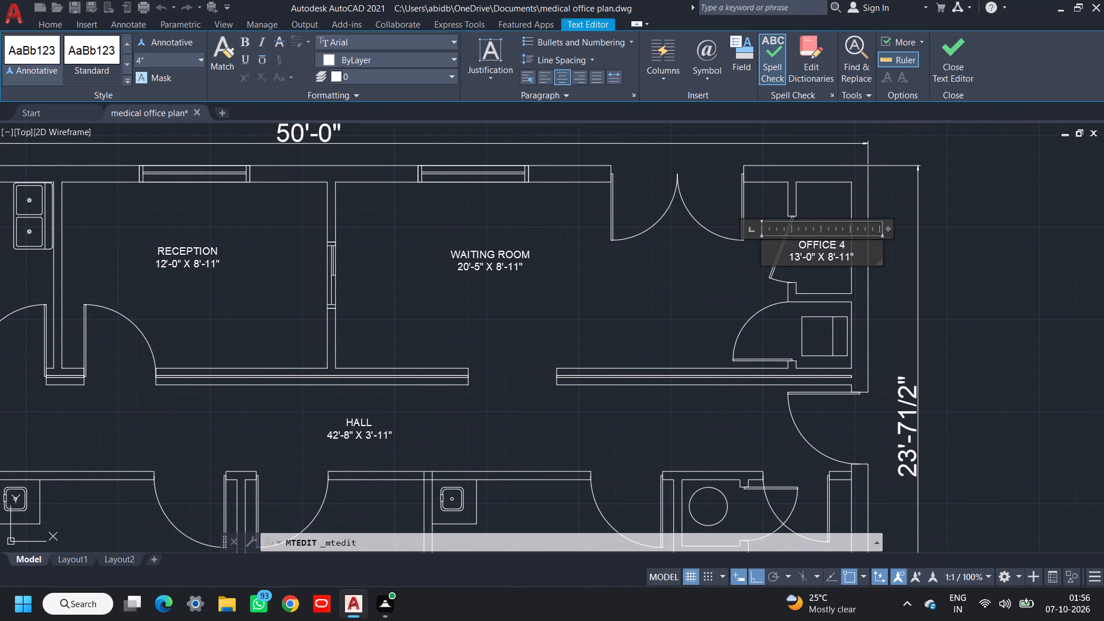
left_click_drag(865, 258, 773, 235)
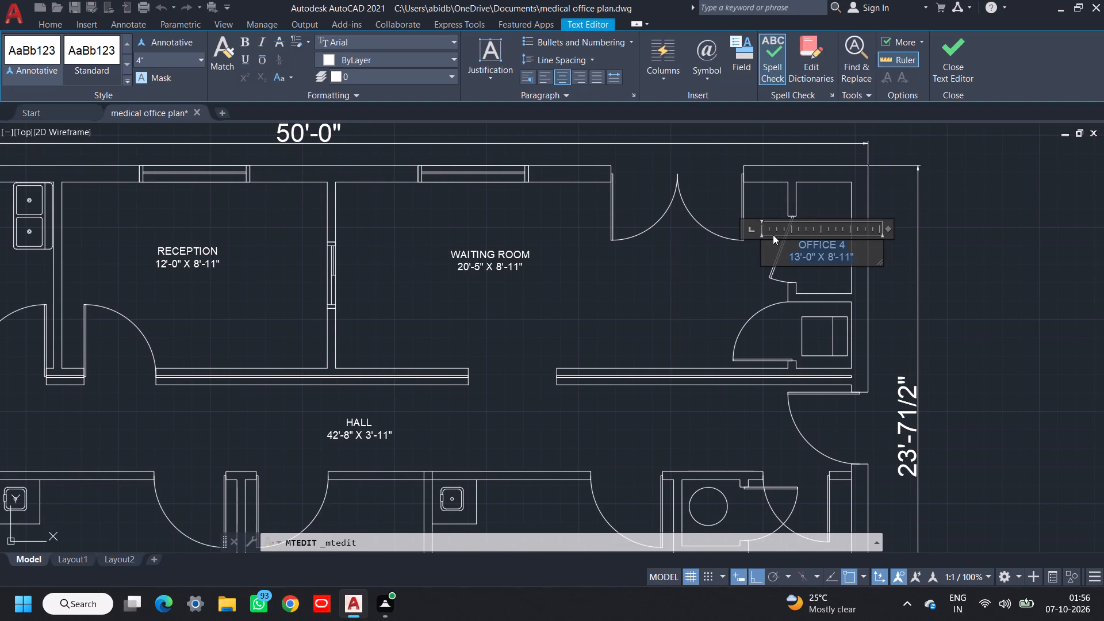
type("STP")
key("BackSpace")
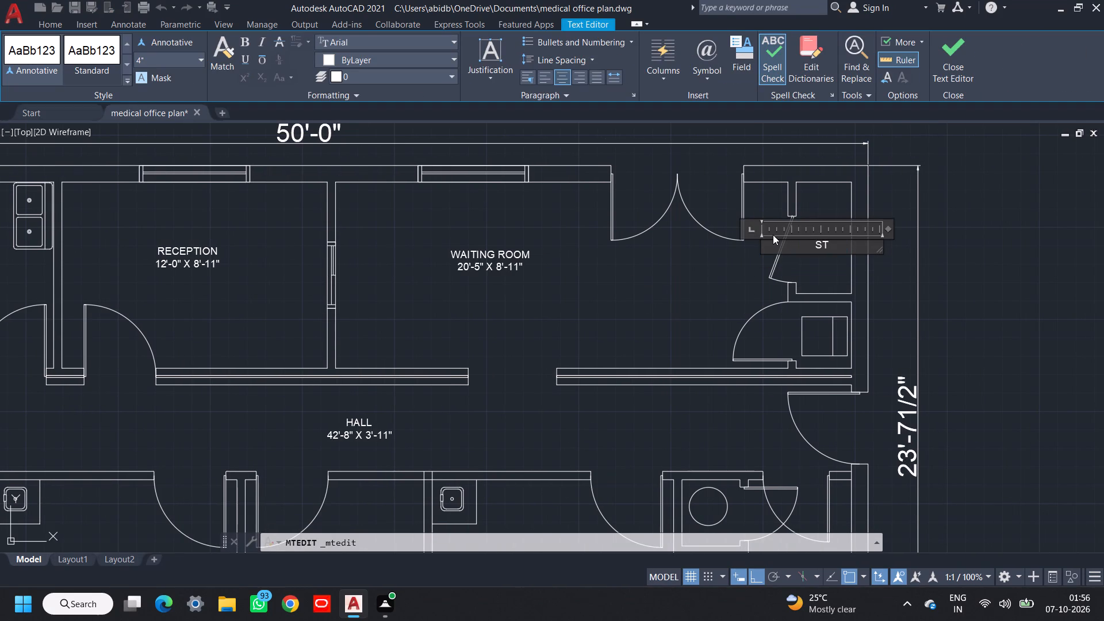
type("ORAGE")
key("Return")
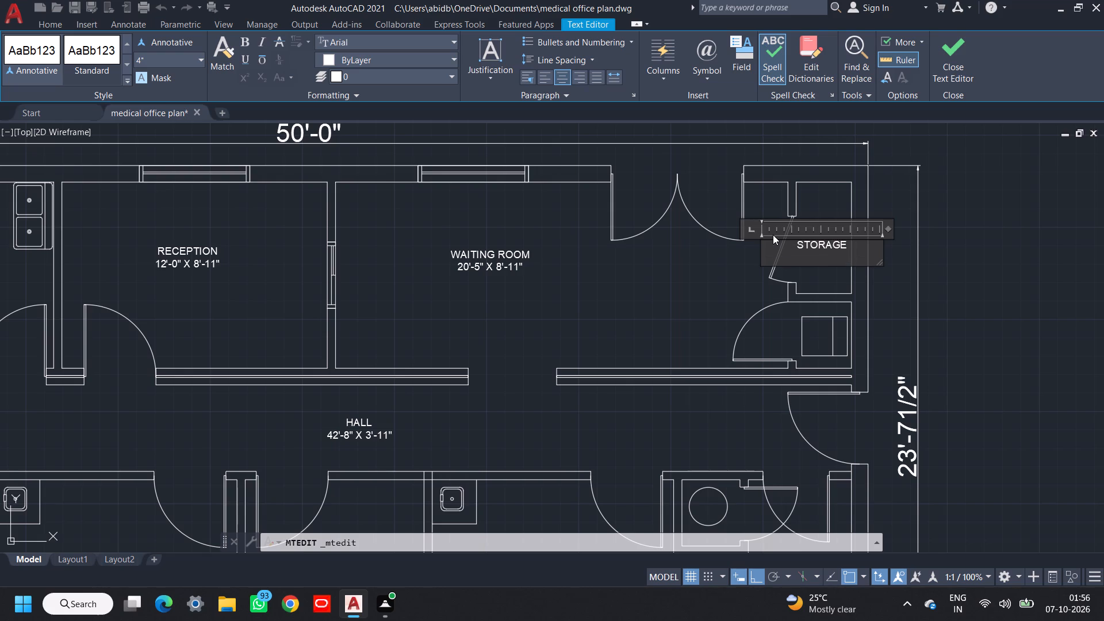
type("2'6\"")
key("space")
type("X")
key("space")
type("5'")
key("4")
key("shift+quotedbl")
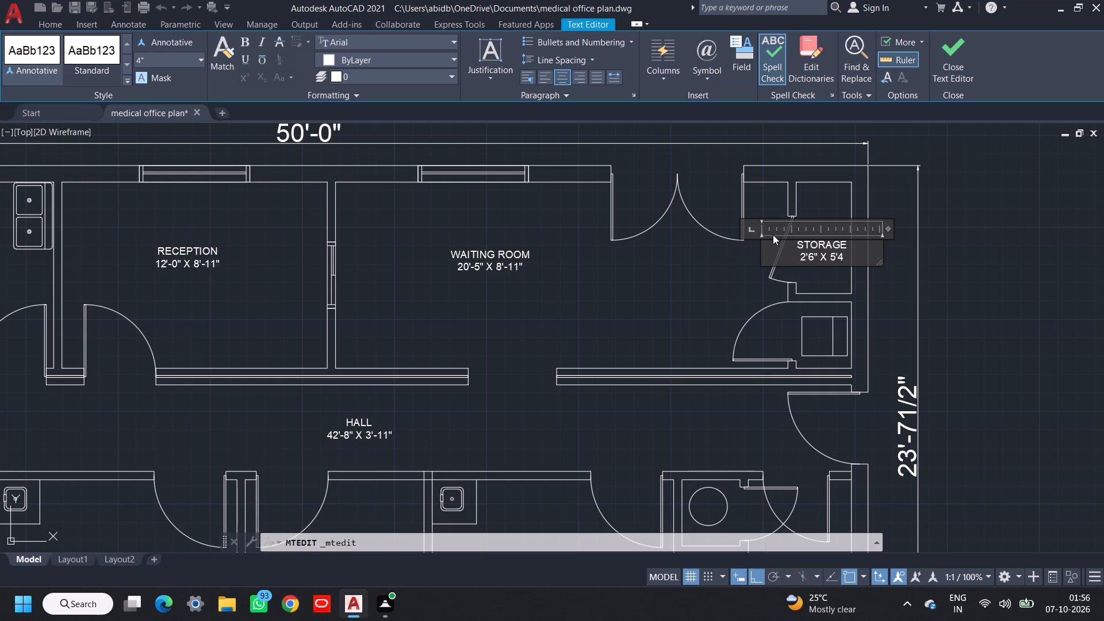
Correct the size line of the STORAGE label to 2'-6" X 5'-4" by adding the missing hyphens.
left_click(807, 256)
key("minus")
key("Right")
key("Right")
key("Right")
key("Right")
key("Right")
key("Right")
key("Right")
key("minus")
left_click(666, 310)
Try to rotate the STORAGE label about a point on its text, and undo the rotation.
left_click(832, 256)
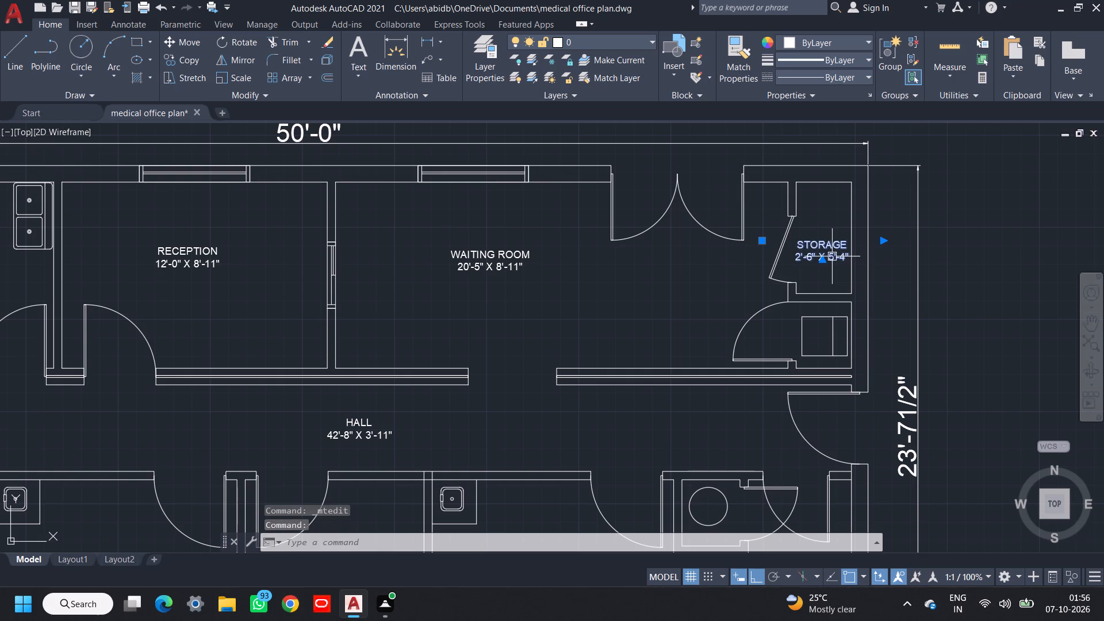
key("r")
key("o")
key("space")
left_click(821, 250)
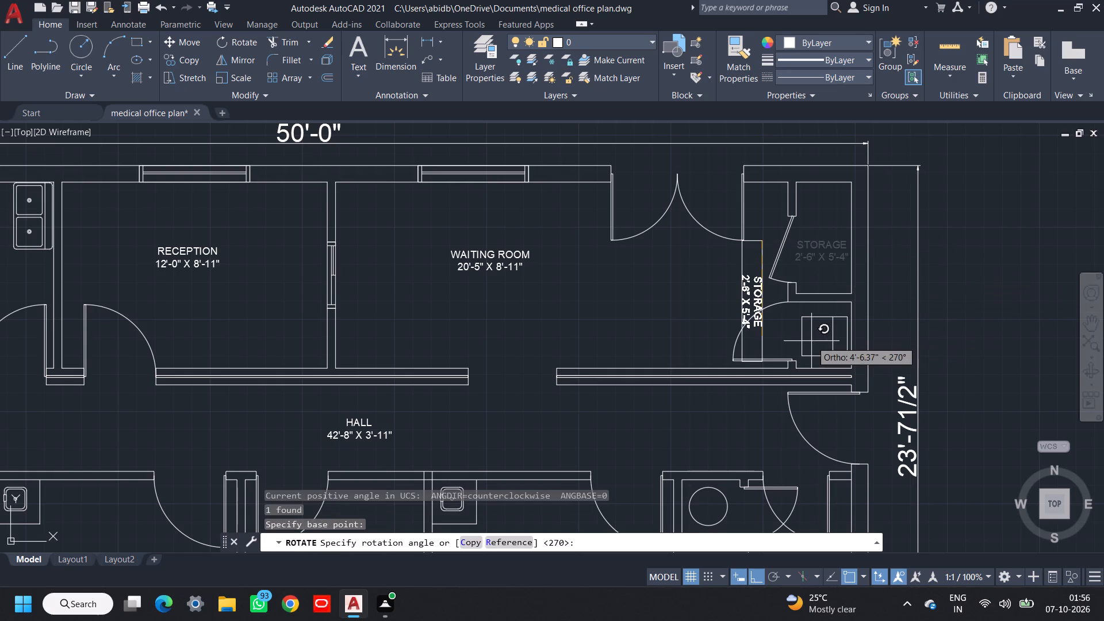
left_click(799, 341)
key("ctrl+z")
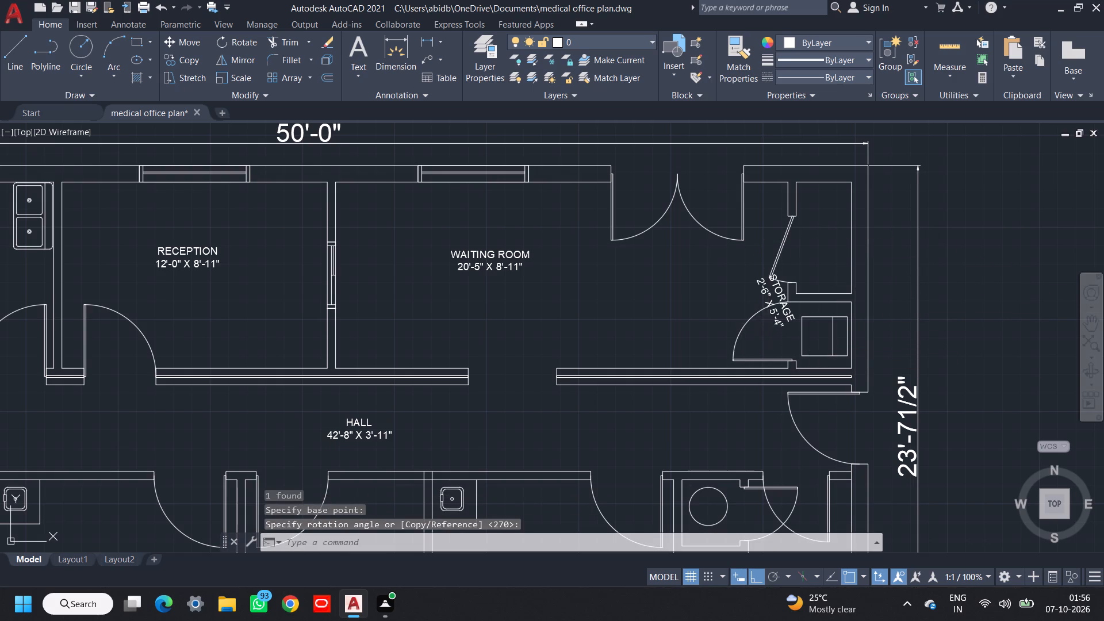
Rotate the STORAGE label 270° so that its two lines read vertically downward.
left_click(808, 254)
key("r")
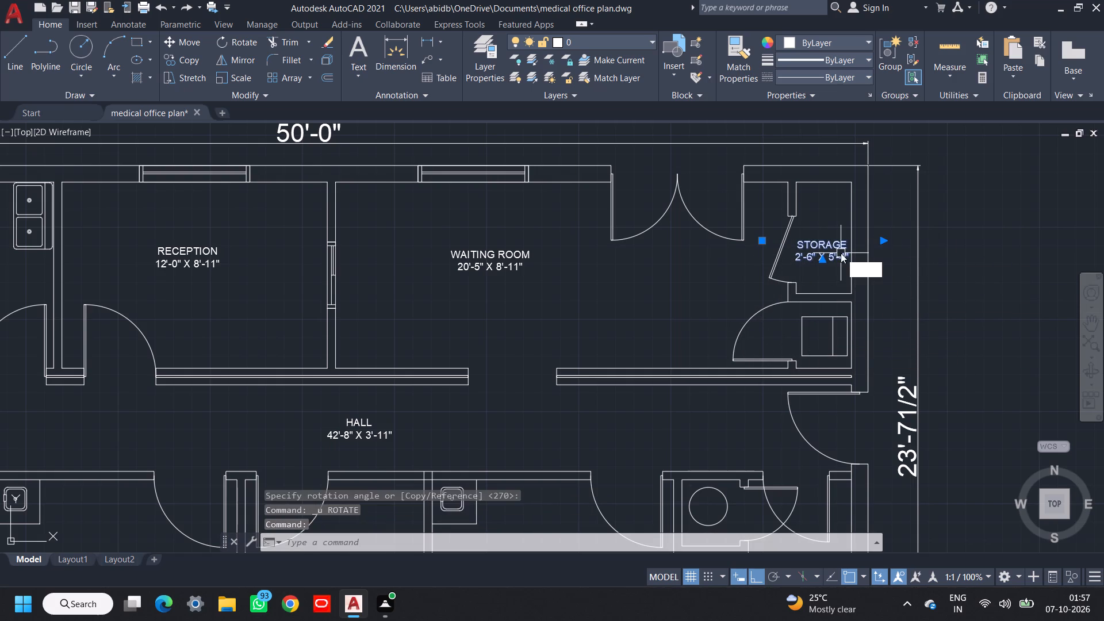
type("O")
key("space")
scroll(841, 253, "up", 2)
left_click(791, 243)
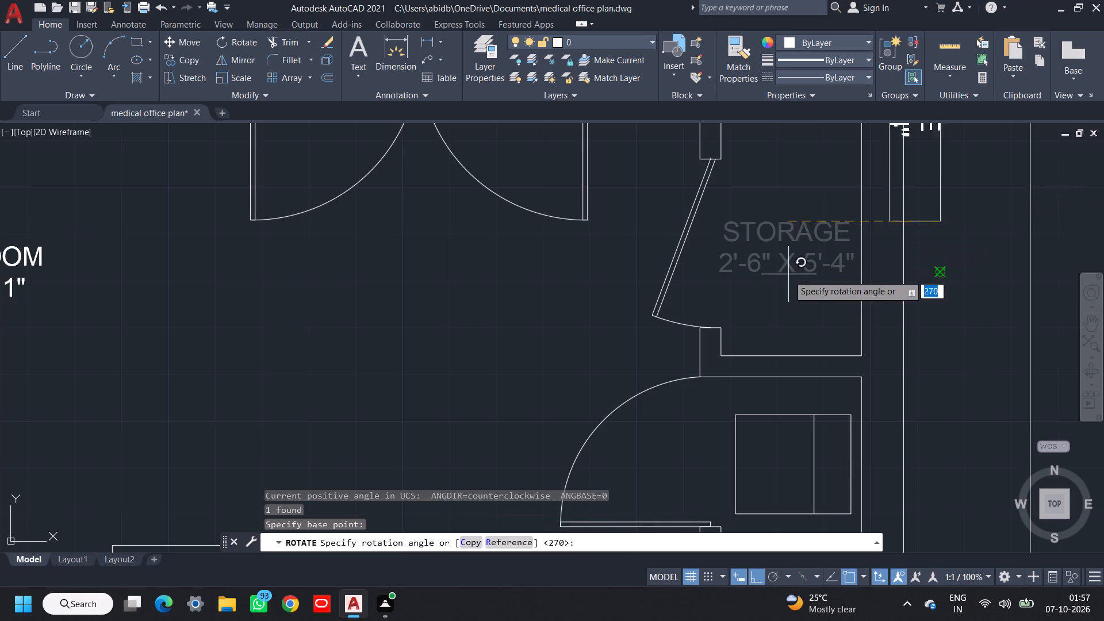
scroll(785, 312, "down", 2)
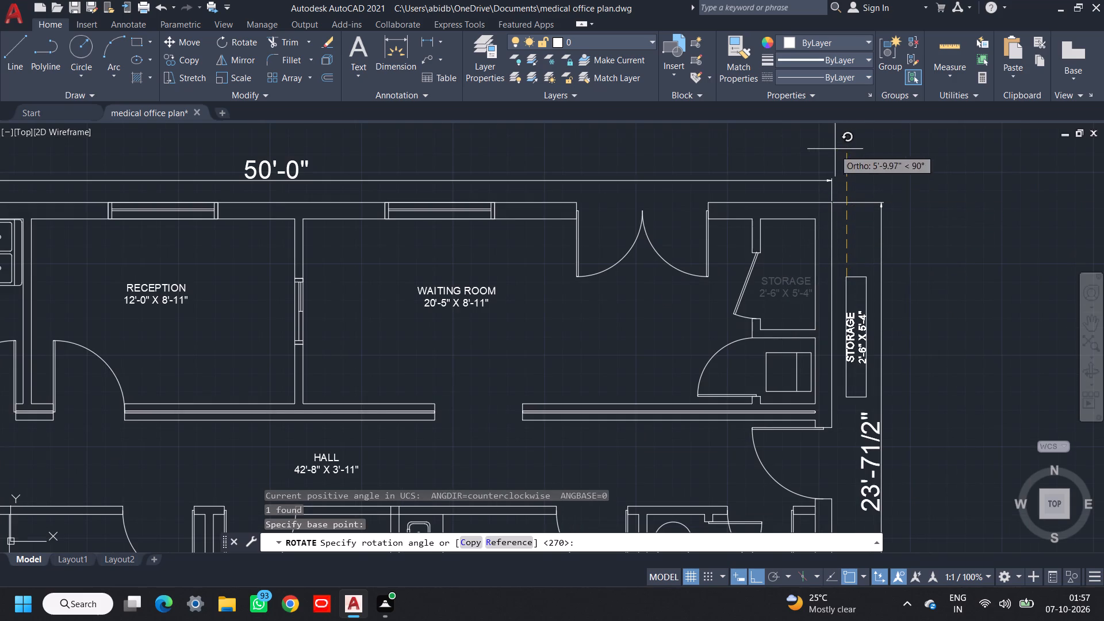
left_click(906, 358)
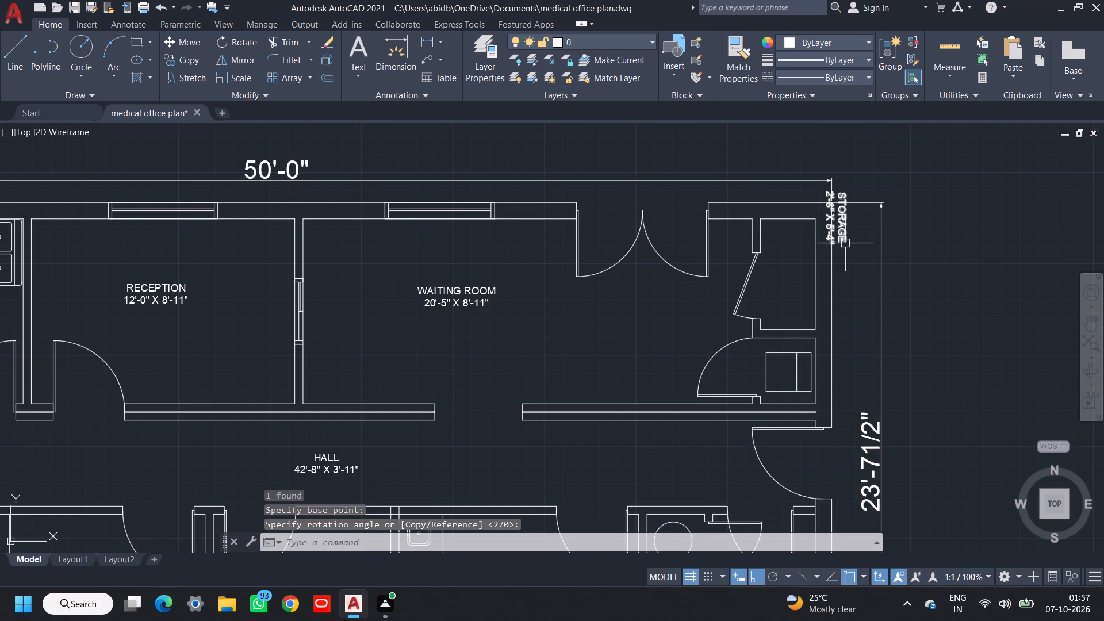
Move the rotated STORAGE label into the small storage room at the plan's upper-right corner, with Ortho off.
left_click(844, 240)
type("M")
key("space")
scroll(844, 240, "up", 1)
left_click(844, 239)
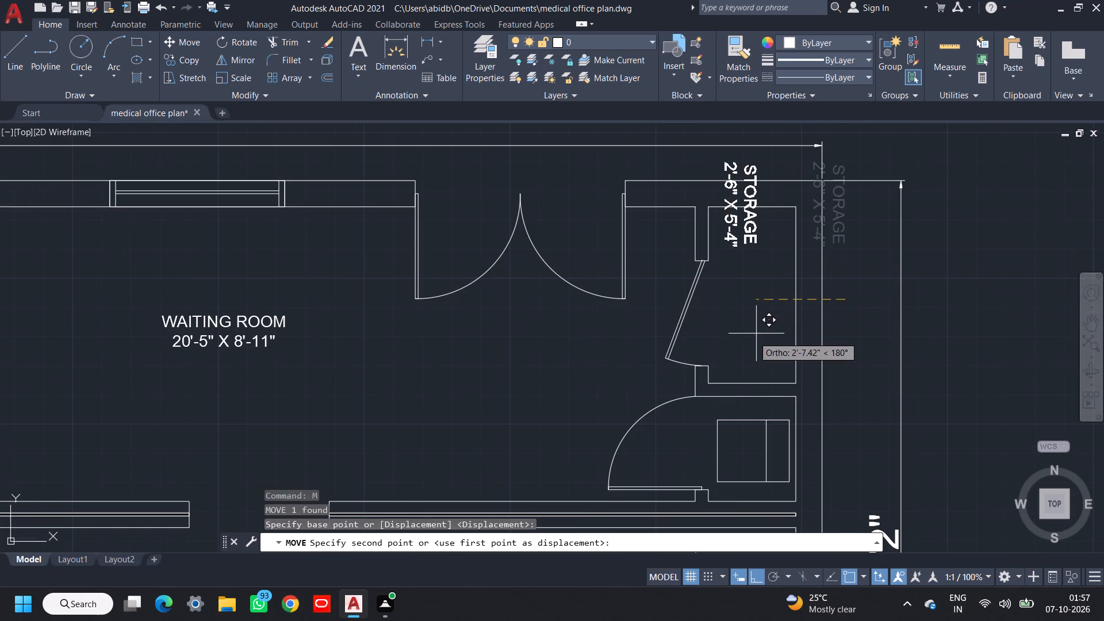
key("F8")
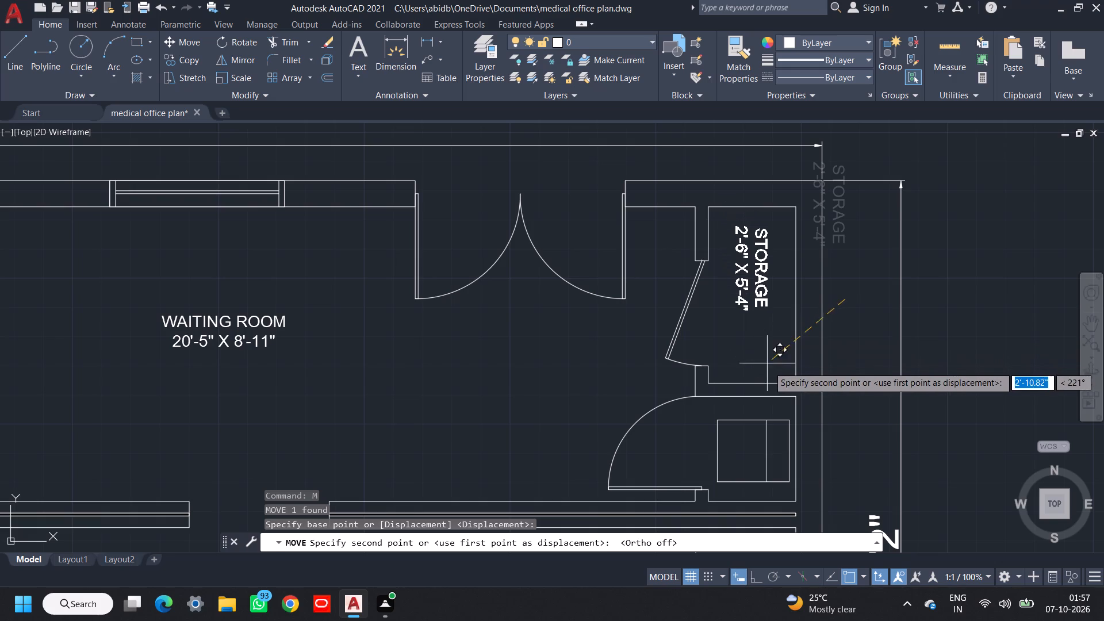
left_click(768, 387)
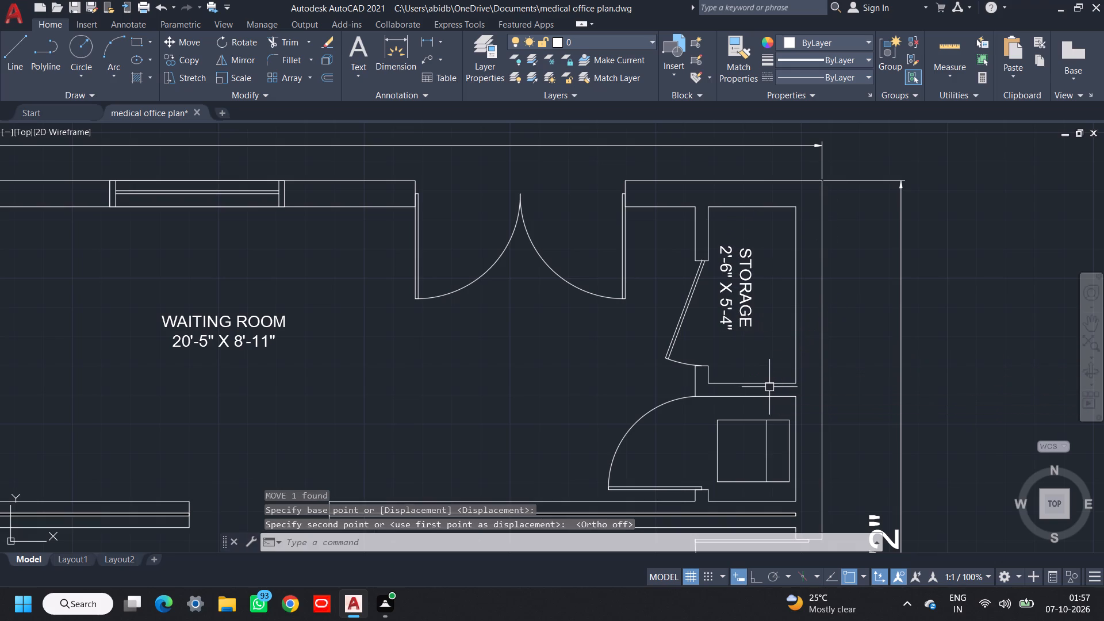
Look over the whole floor plan, including its room labels and overall dimensions.
scroll(850, 364, "down", 2)
middle_click_drag(869, 362, 864, 265)
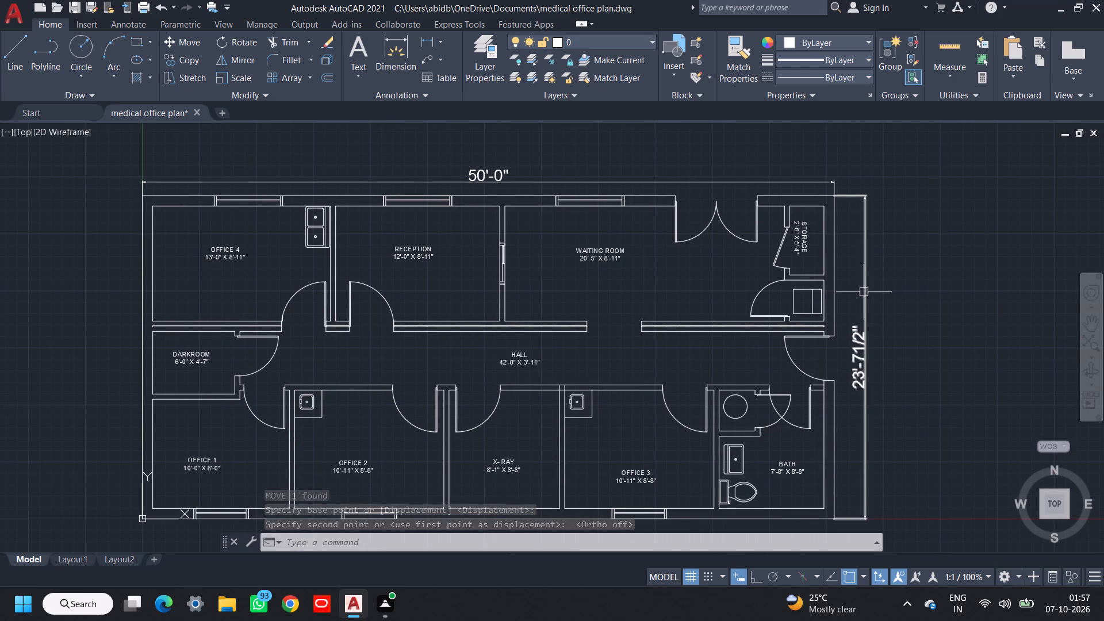
scroll(864, 292, "down", 2)
middle_click_drag(863, 293, 834, 239)
scroll(823, 264, "up", 1)
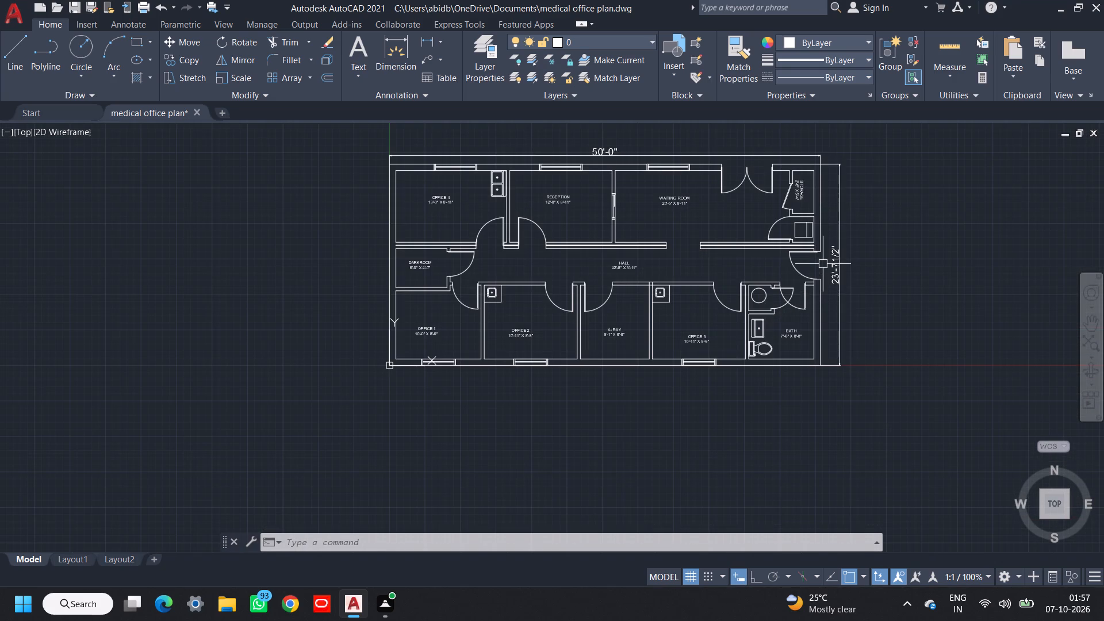
middle_click_drag(823, 266, 833, 287)
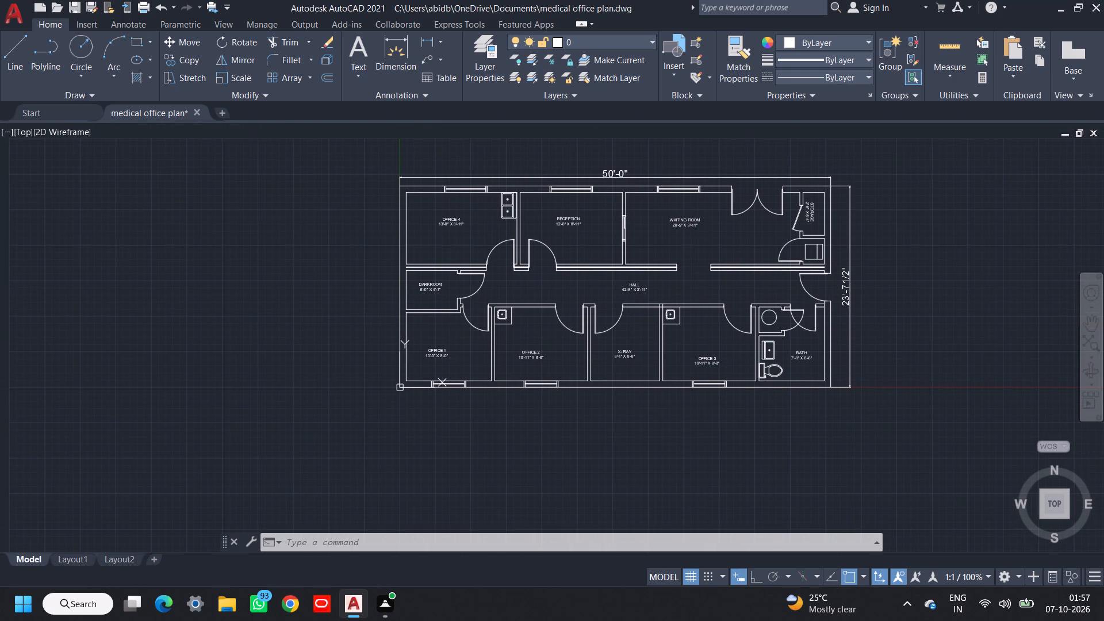
middle_click_drag(833, 287, 827, 316)
scroll(827, 316, "down", 1)
scroll(826, 316, "up", 1)
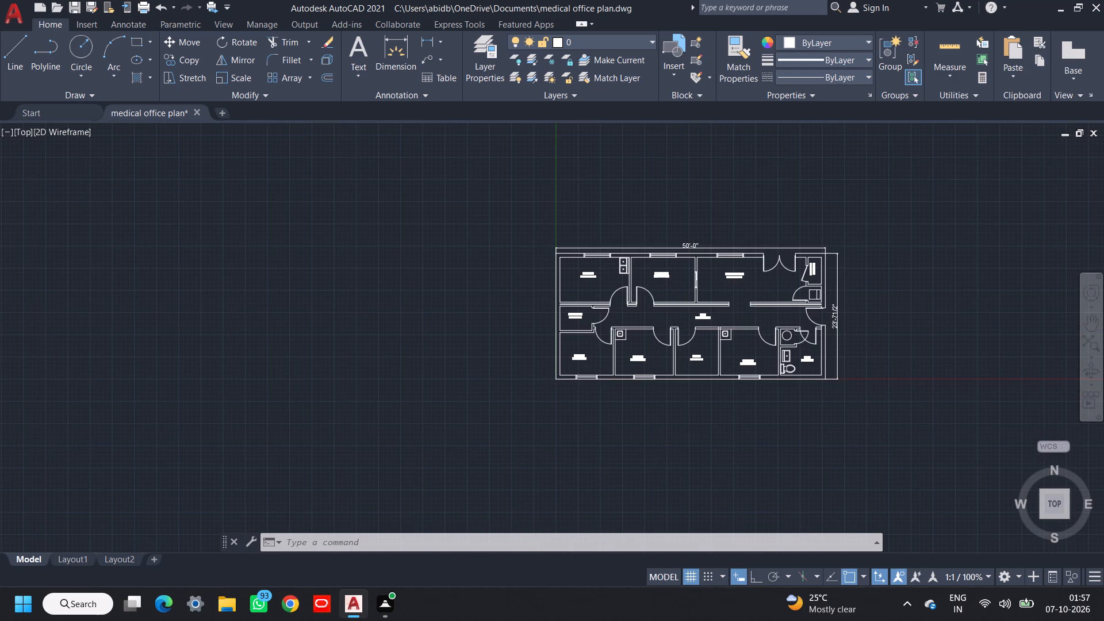
middle_click_drag(826, 316, 828, 298)
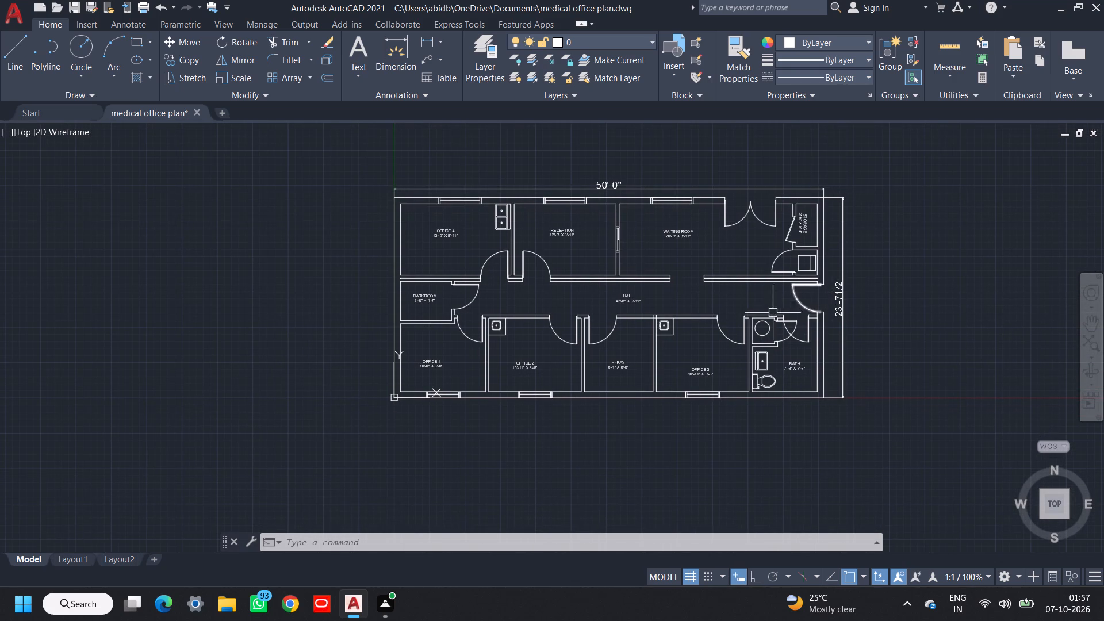
middle_click_drag(760, 321, 753, 333)
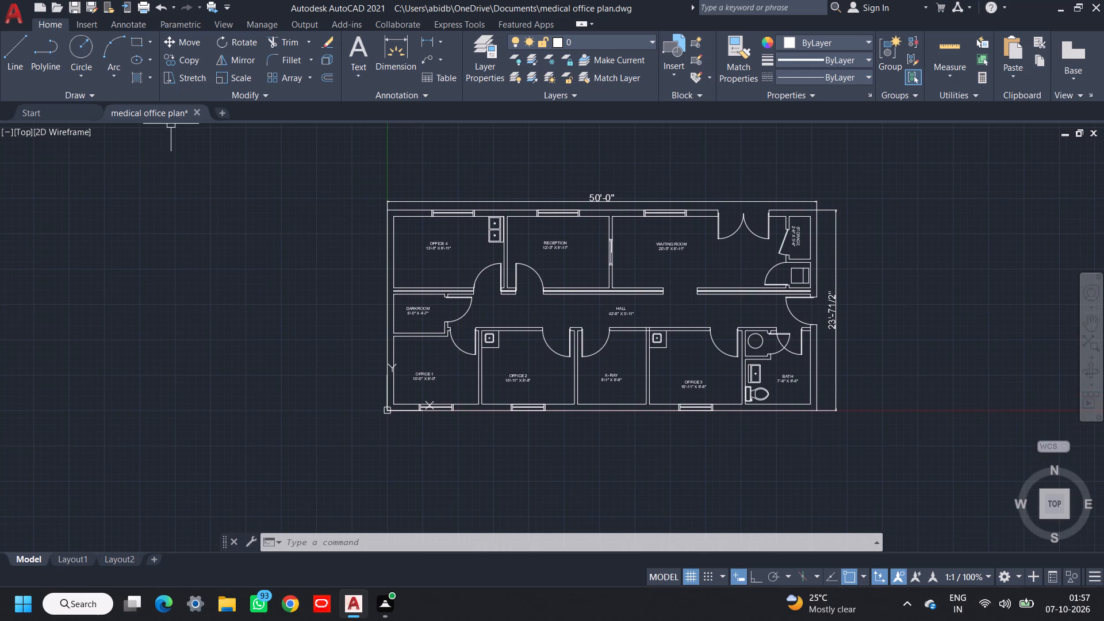
Save the medical office plan drawing.
key("ctrl+s")
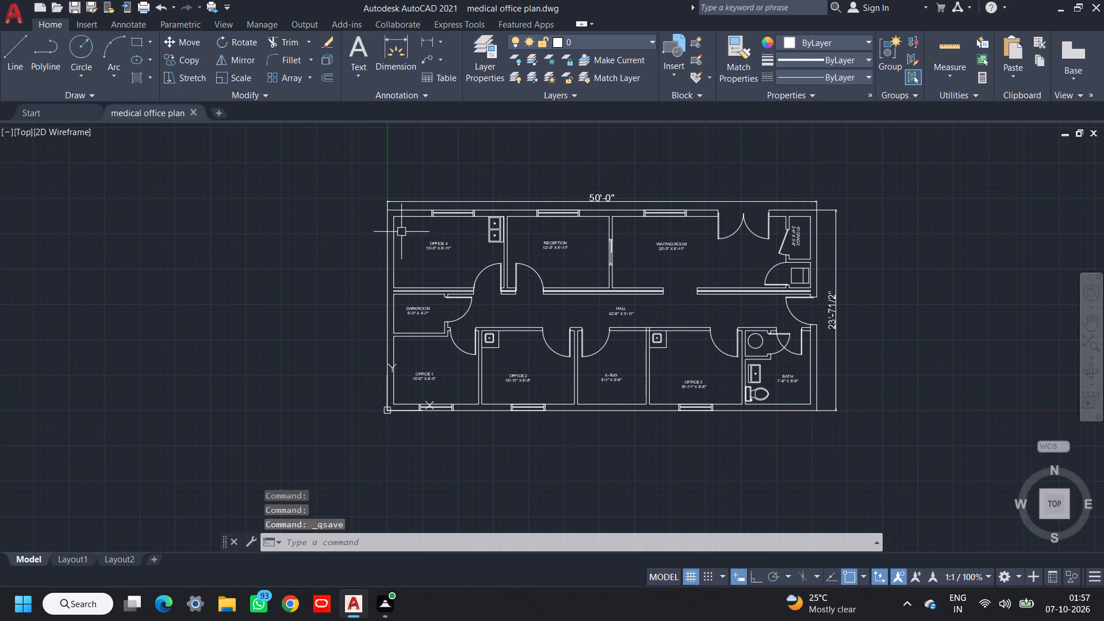
Start a plot of the model and choose DWG To PDF.pc3 as the plotter, keeping ISO A4 (210.00 x 297.00 MM) paper.
left_click(13, 20)
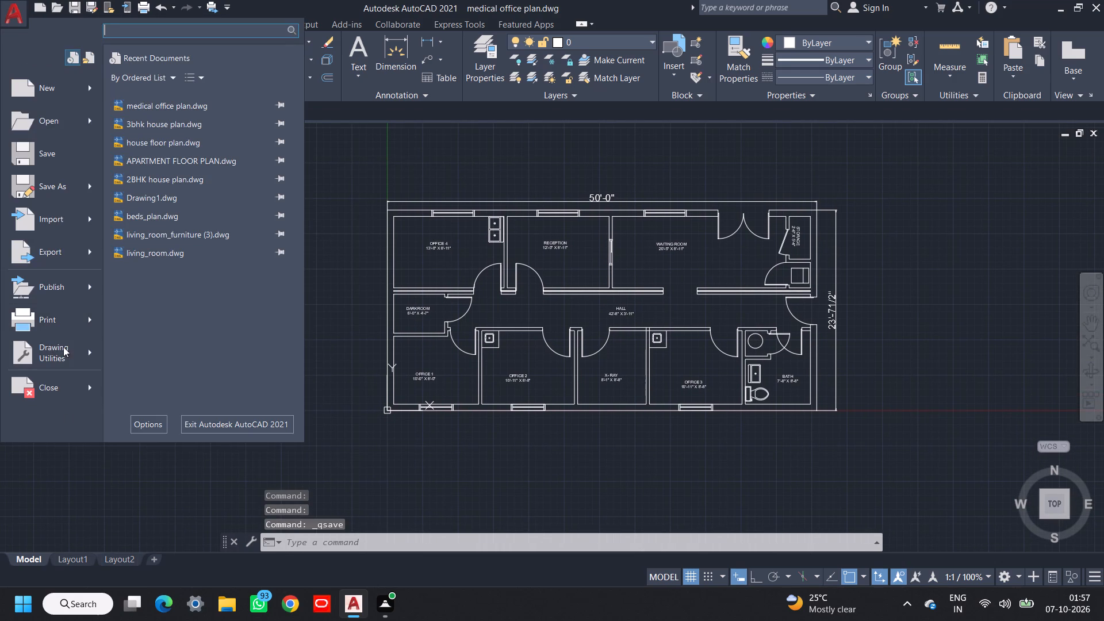
left_click(63, 316)
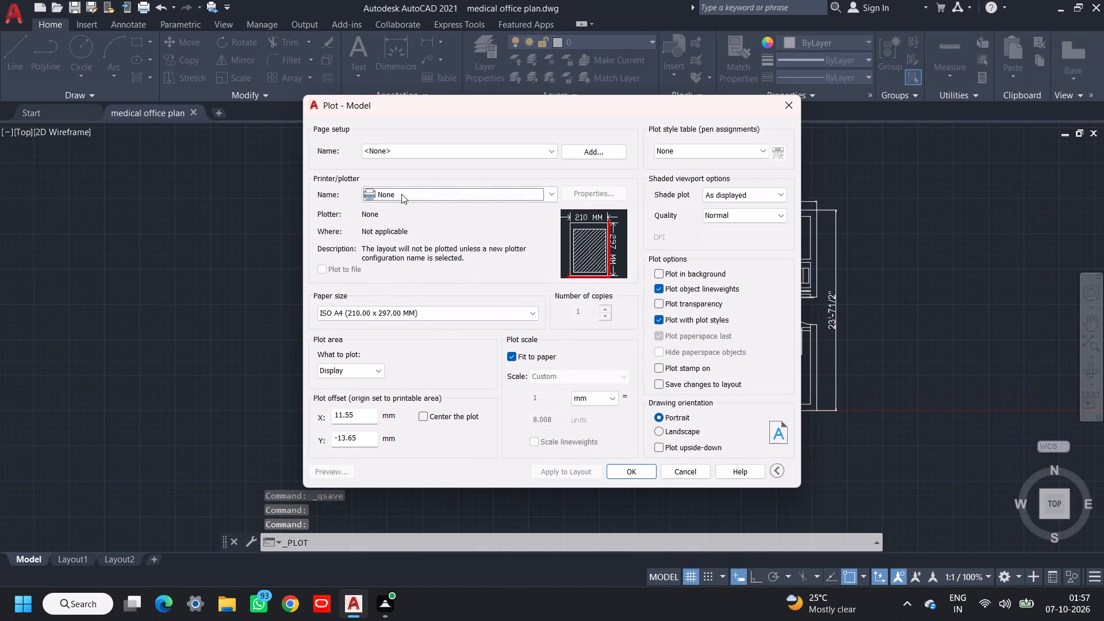
left_click(401, 194)
left_click(396, 346)
left_click(393, 309)
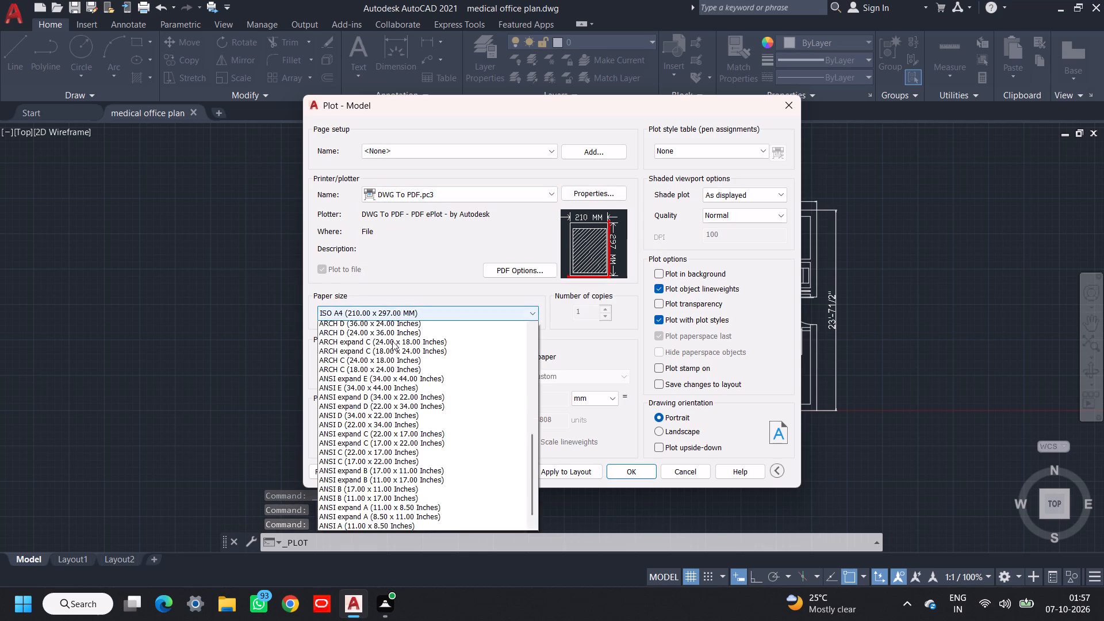
left_click(389, 299)
left_click(356, 363)
left_click(356, 356)
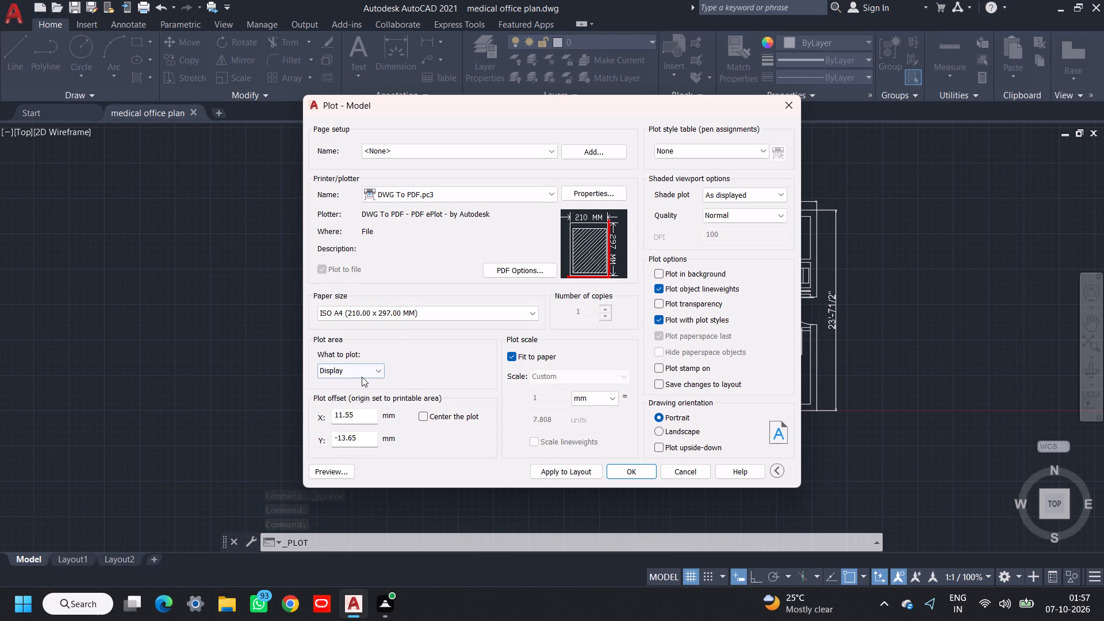
Set the plot area to a window enclosing the whole floor plan and its overall dimensions.
left_click(362, 377)
left_click(362, 407)
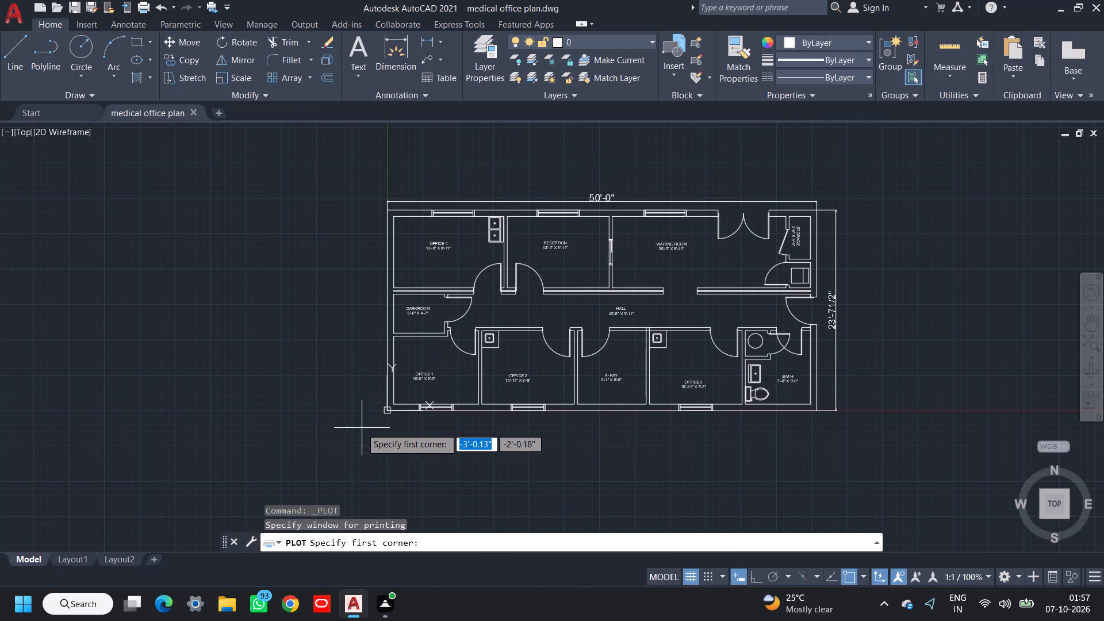
left_click(359, 440)
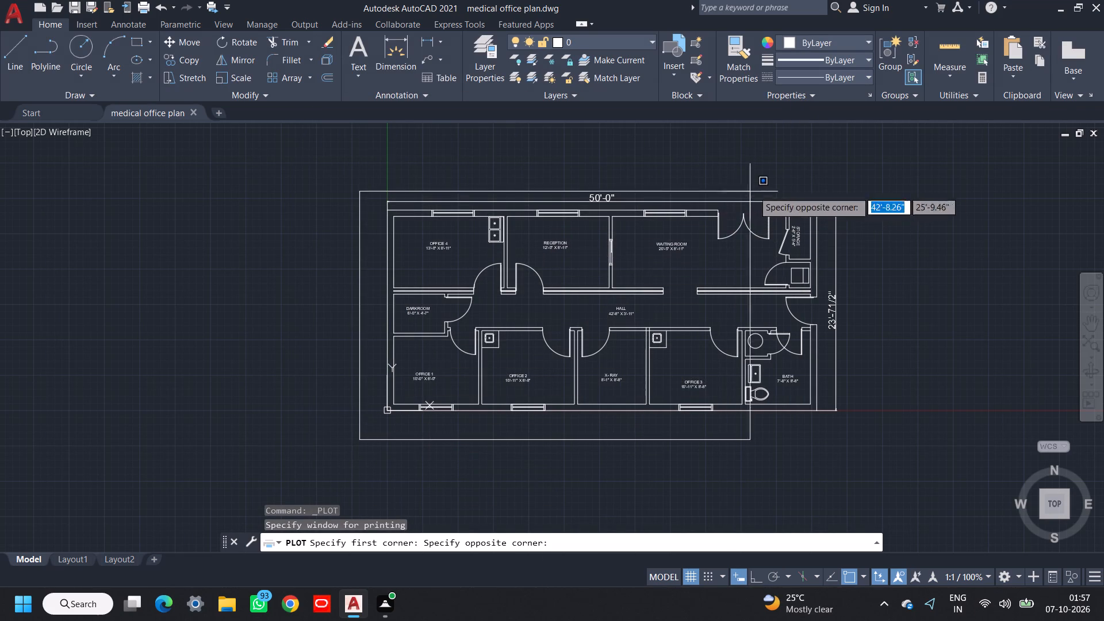
left_click(860, 176)
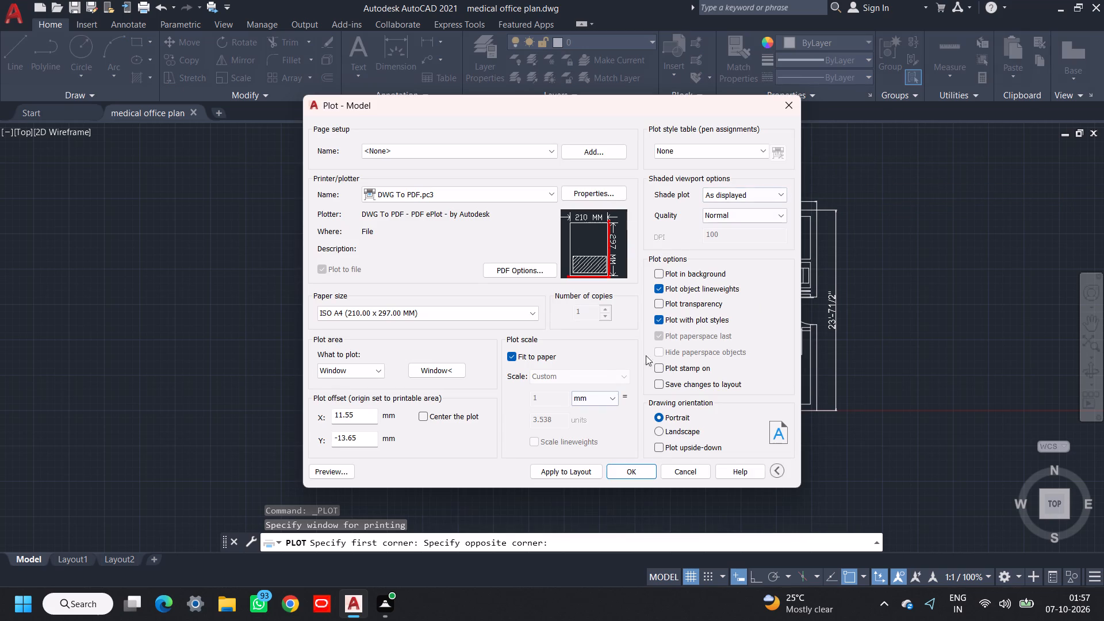
Set the plot scale unit to inches and plot the drawing to a PDF under the proposed file name.
left_click(585, 397)
left_click(588, 410)
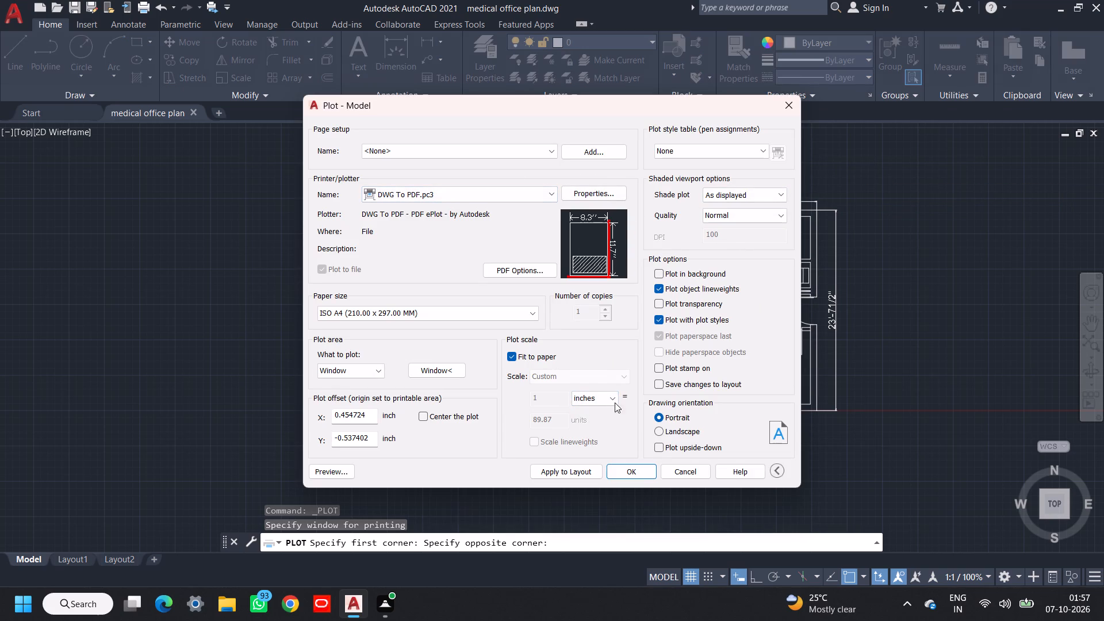
left_click(630, 472)
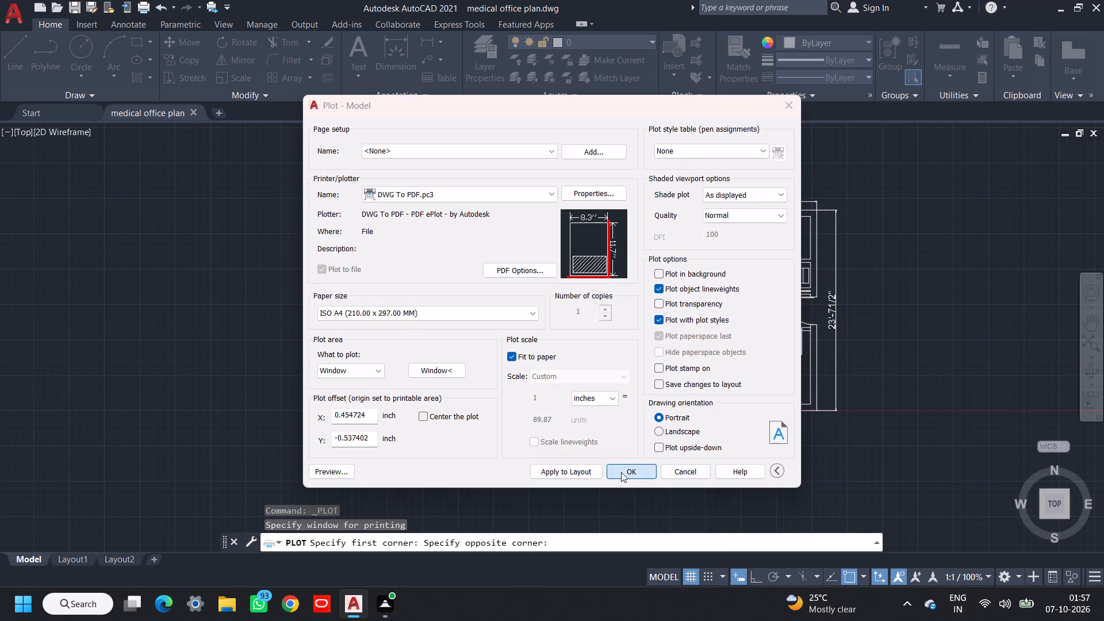
left_click(751, 436)
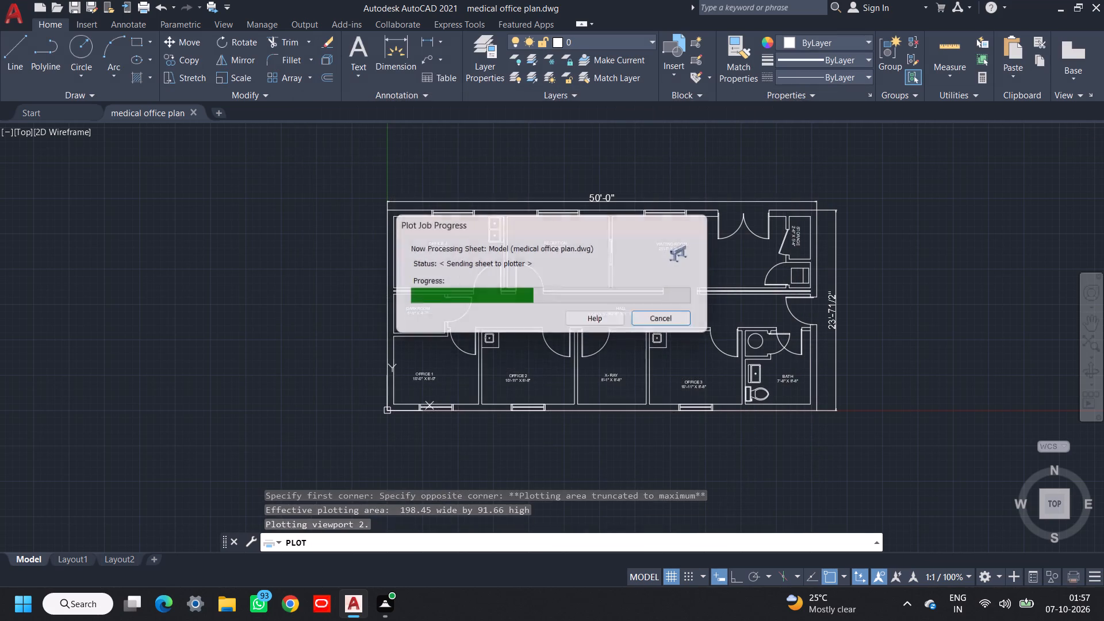
Examine the plan's placement on the plotted PDF page in Microsoft Edge and close the file.
scroll(491, 329, "down", 2)
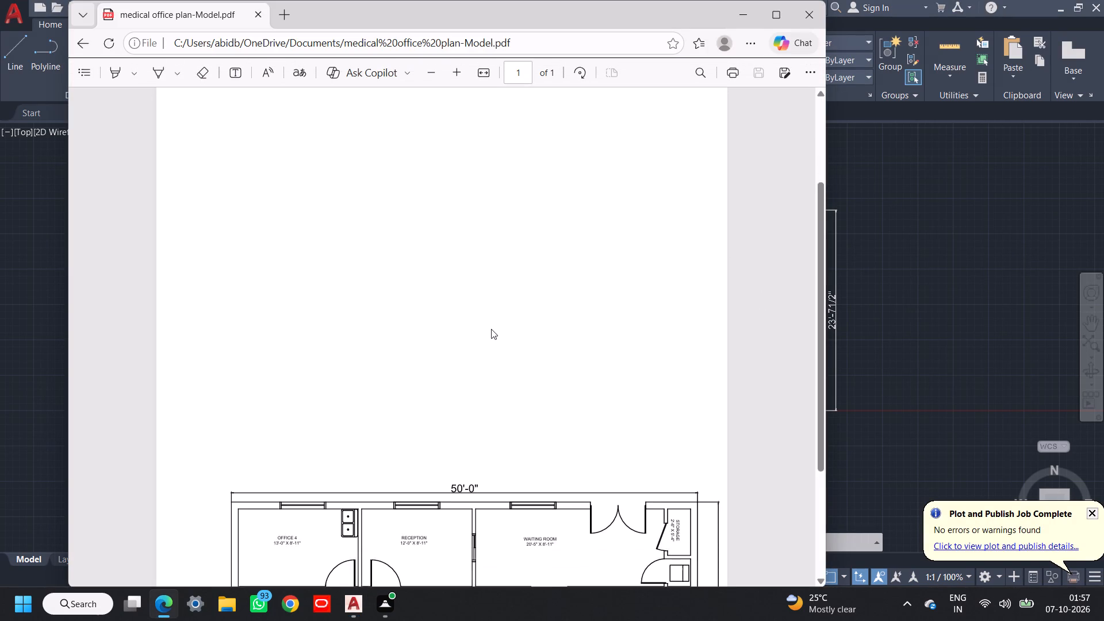
scroll(490, 332, "down", 13)
scroll(505, 389, "up", 4)
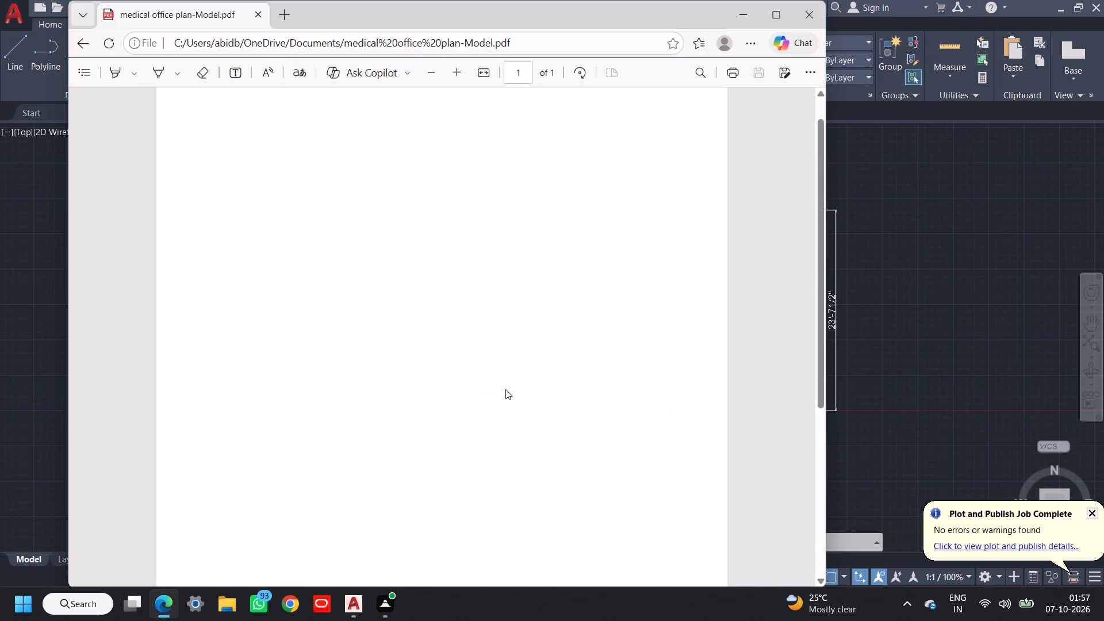
scroll(506, 390, "down", 7)
left_click(803, 18)
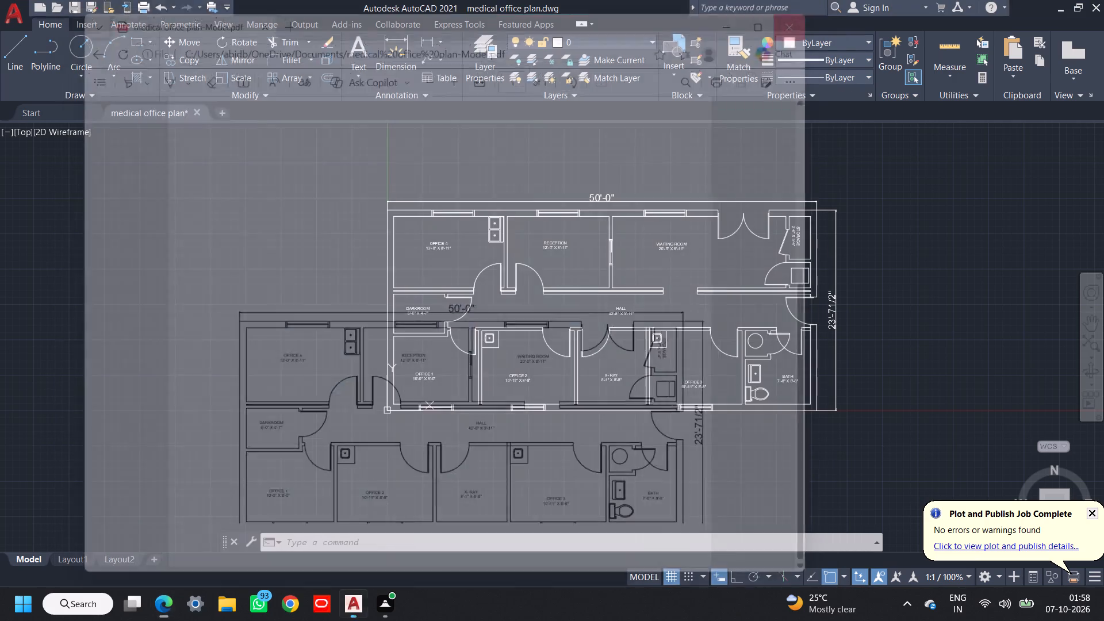
Start a new plot of the model and set the drawing orientation to landscape.
middle_click_drag(669, 286, 624, 308)
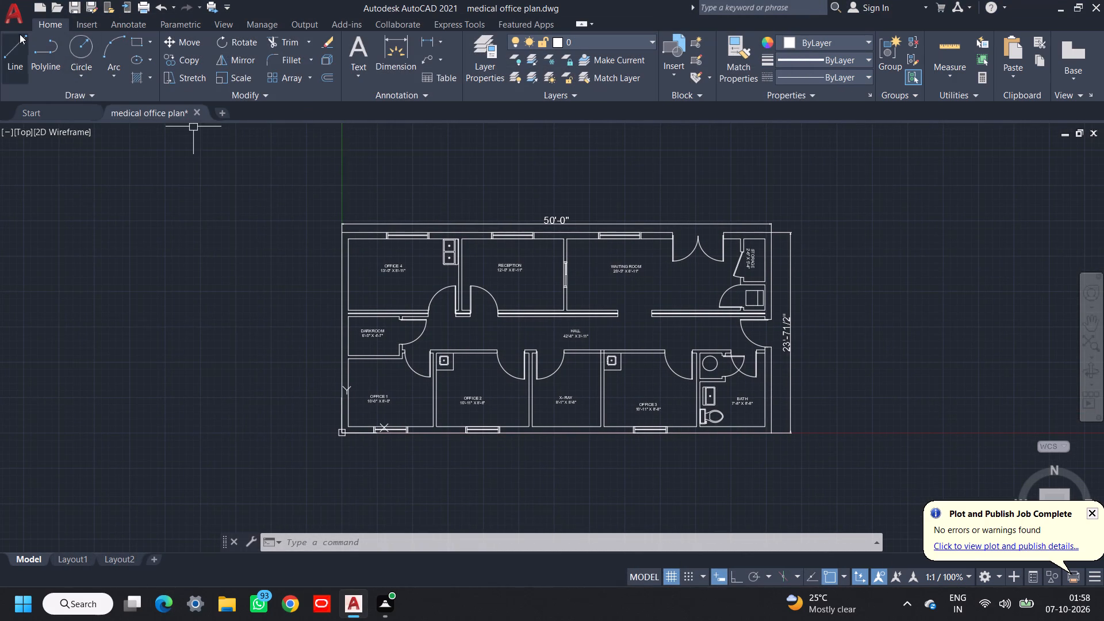
left_click(17, 26)
left_click(59, 325)
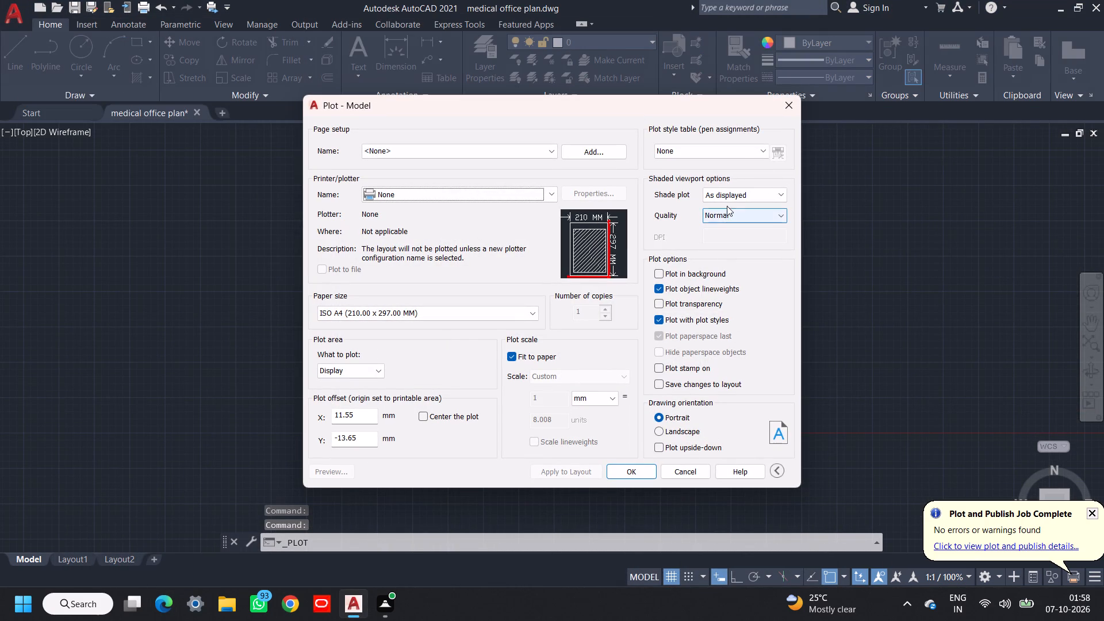
left_click(651, 434)
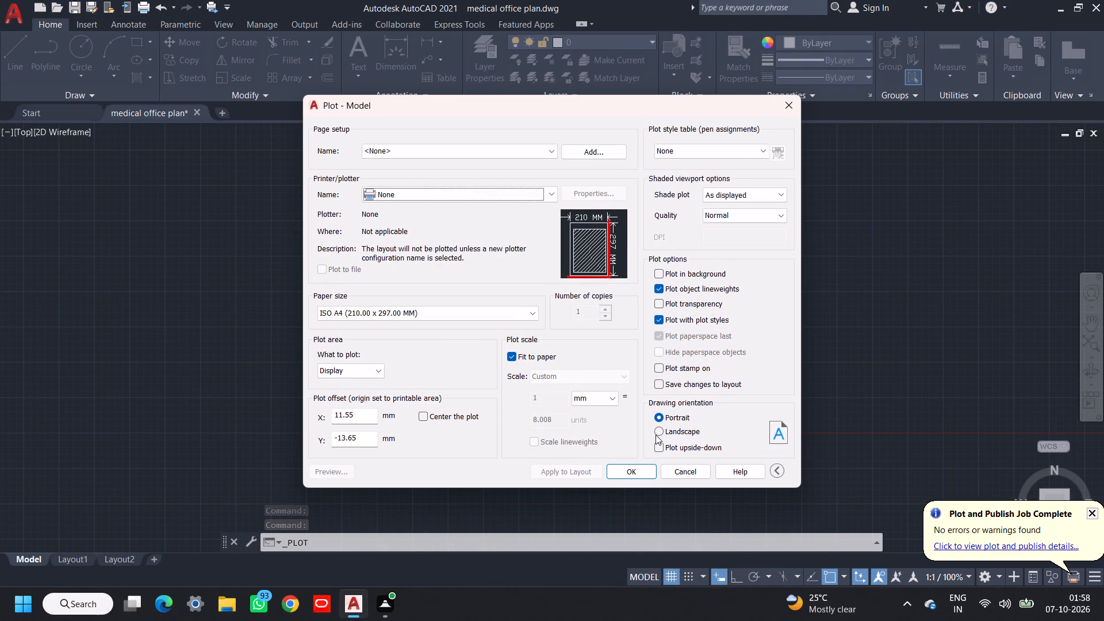
left_click(657, 432)
Set the plot area to a window enclosing the whole floor plan and its overall dimensions.
left_click(343, 367)
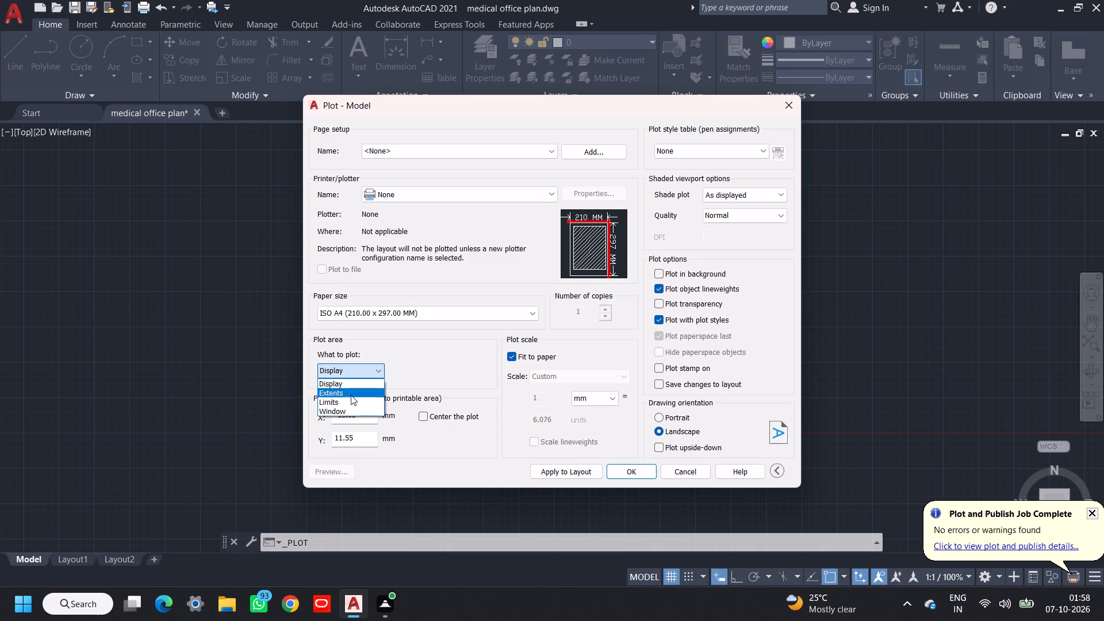
left_click(353, 407)
left_click(308, 462)
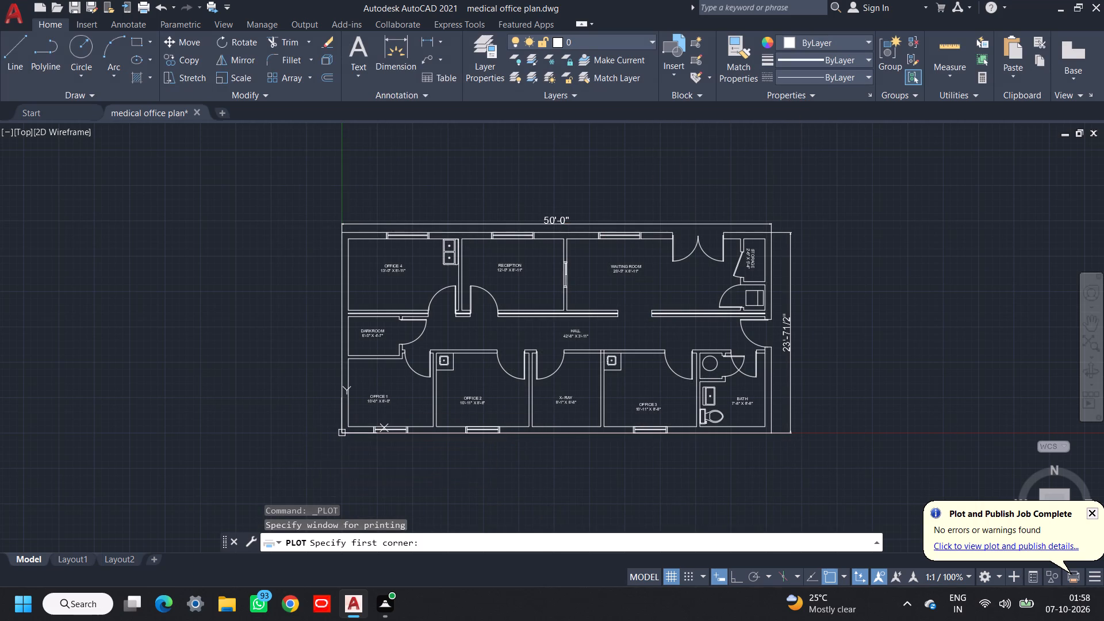
left_click(821, 195)
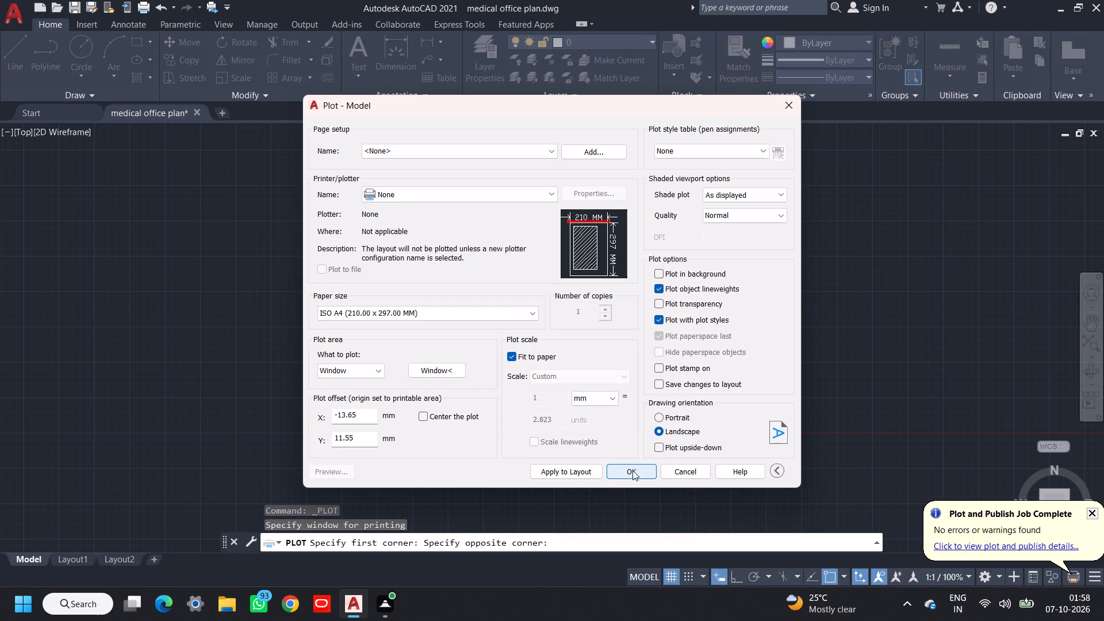
Choose DWG To PDF.pc3 as the plotter and plot to medical office plan-Model.pdf, replacing the earlier PDF.
left_click(451, 193)
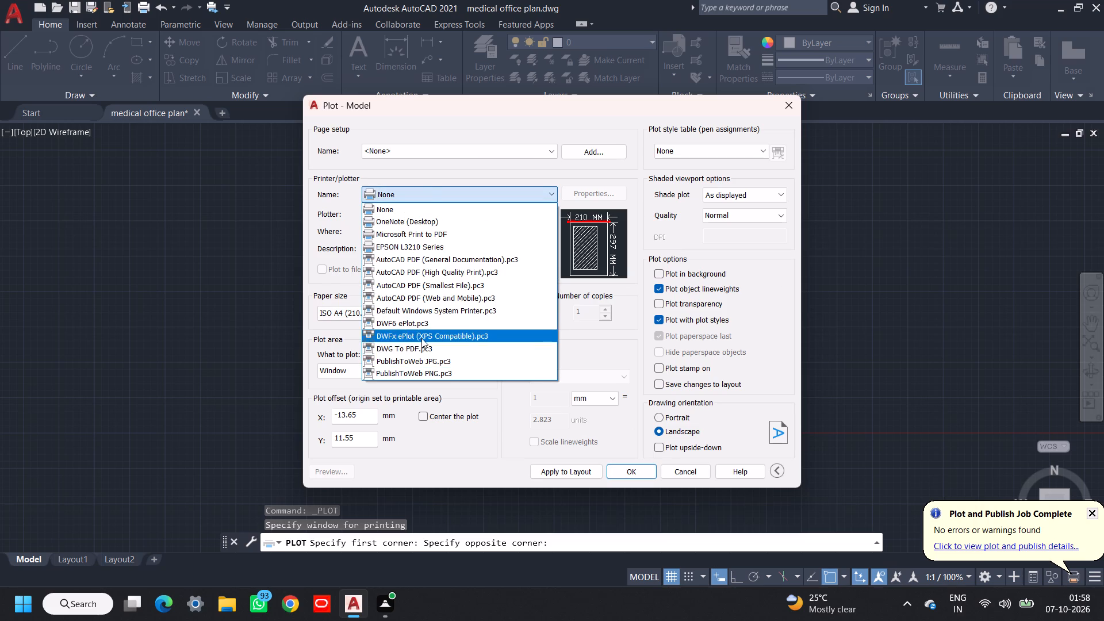
left_click(425, 352)
left_click(632, 471)
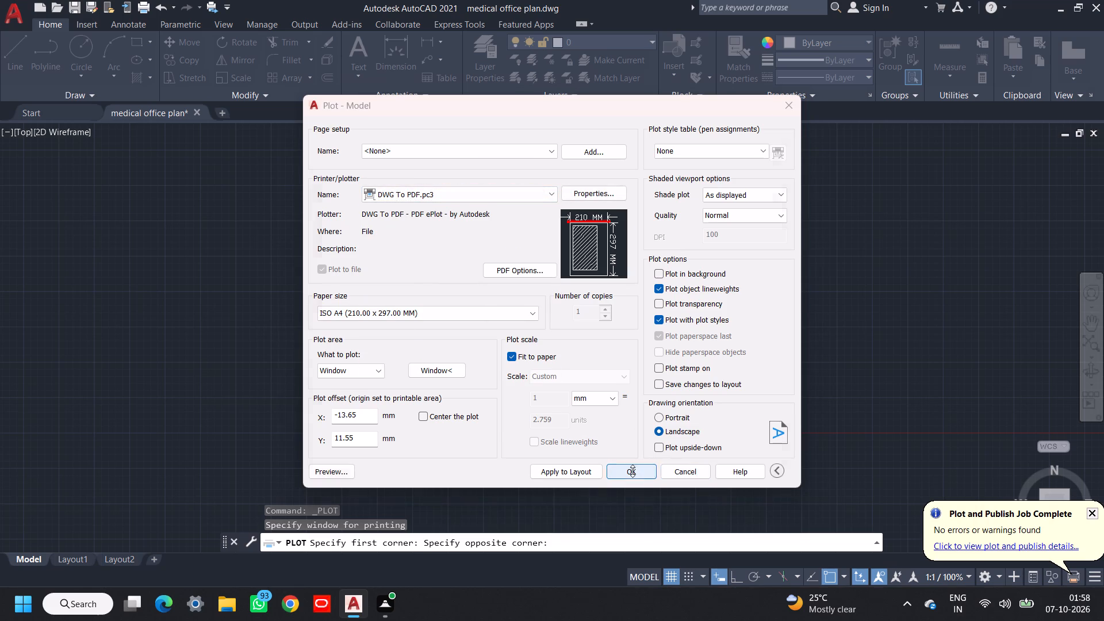
left_click(770, 434)
left_click(596, 319)
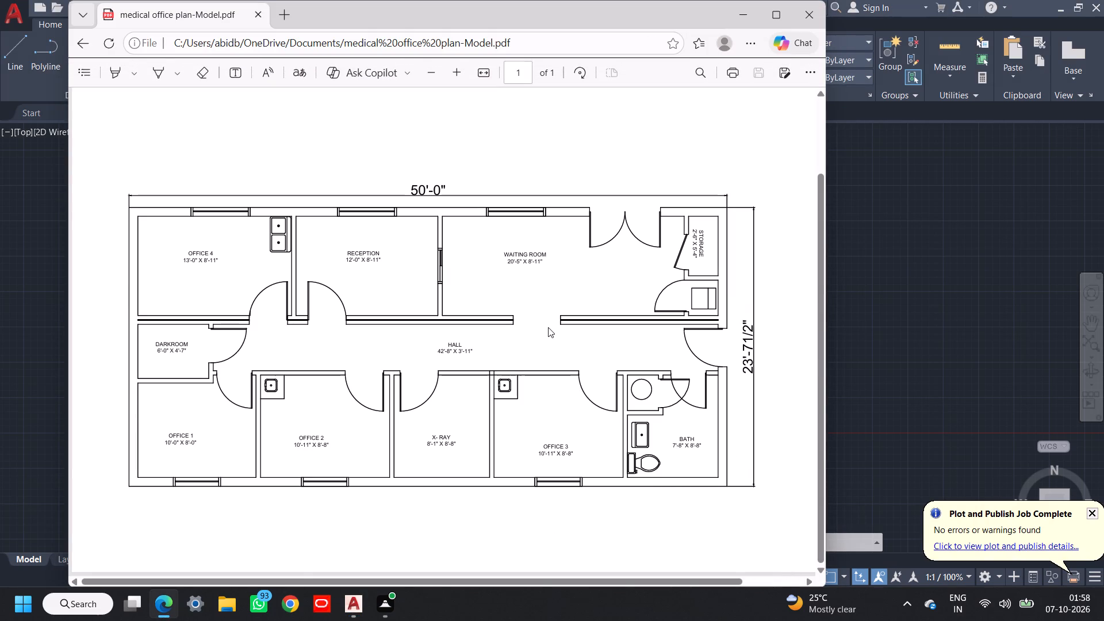
Examine the landscape floor plan in the plotted PDF in Microsoft Edge and close the file.
scroll(548, 327, "down", 1)
left_click(823, 13)
Save the medical office plan drawing in AutoCAD under its current name.
middle_click_drag(858, 295, 806, 312)
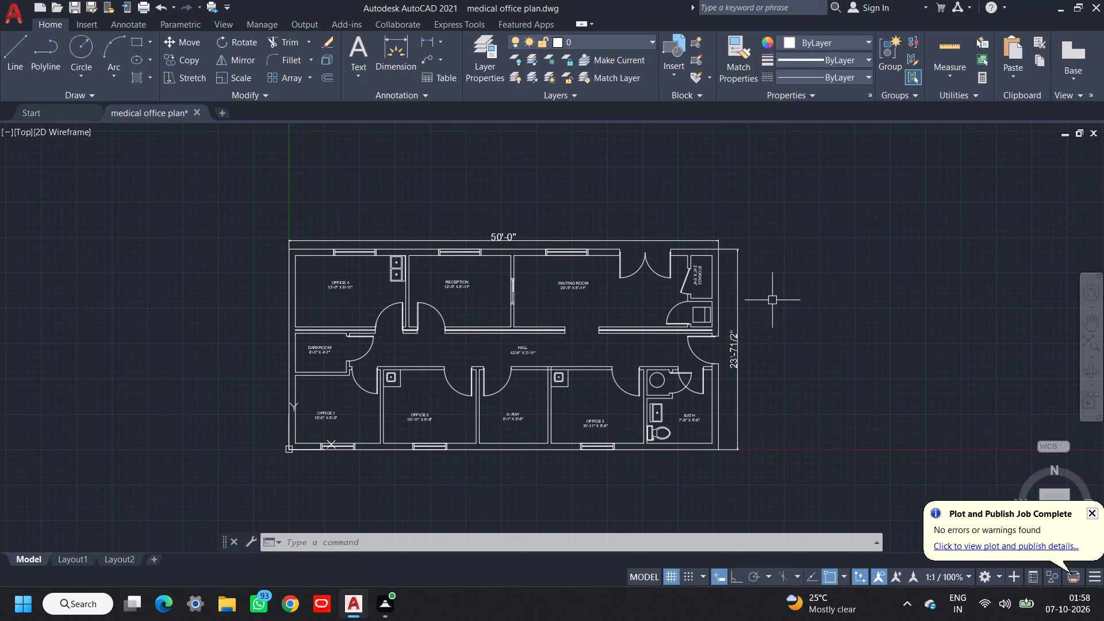
key("ctrl+s")
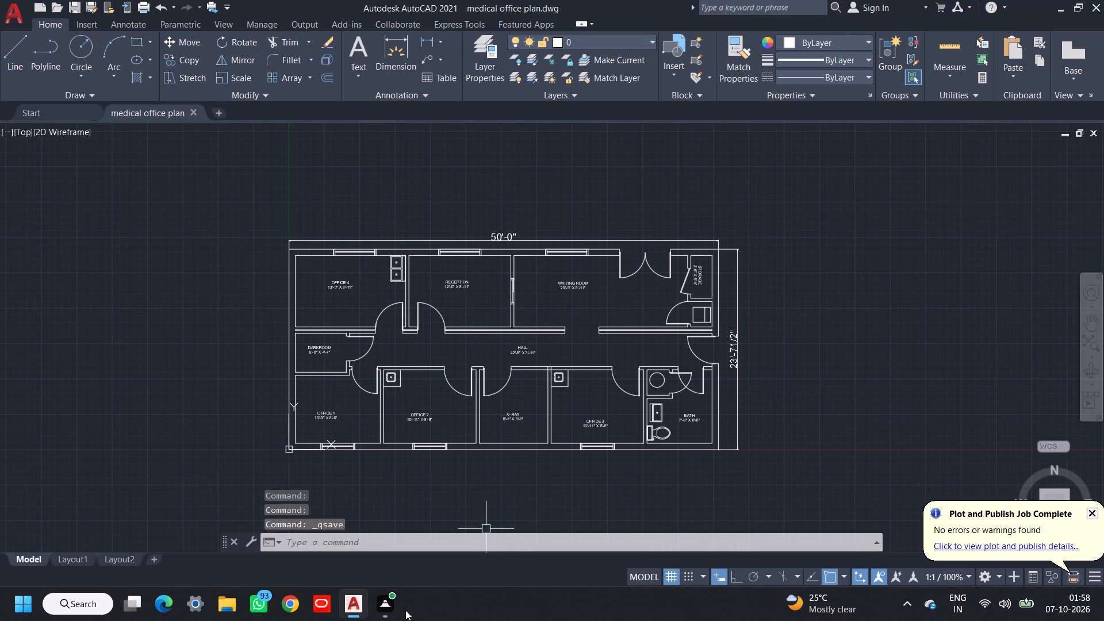